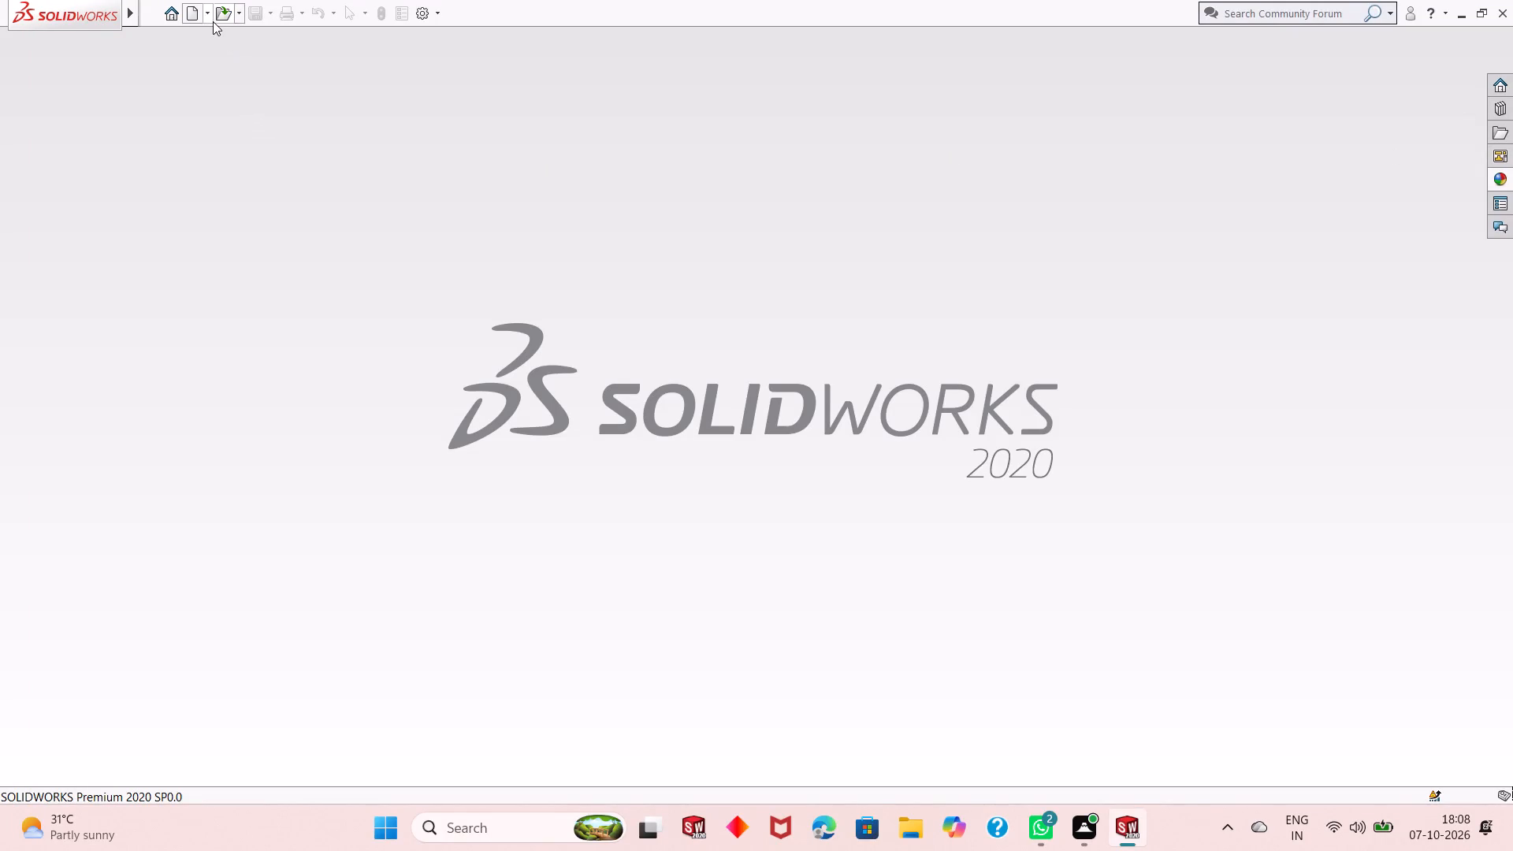
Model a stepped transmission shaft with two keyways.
Create a new part document and start a sketch on the Front Plane.
click(190, 19)
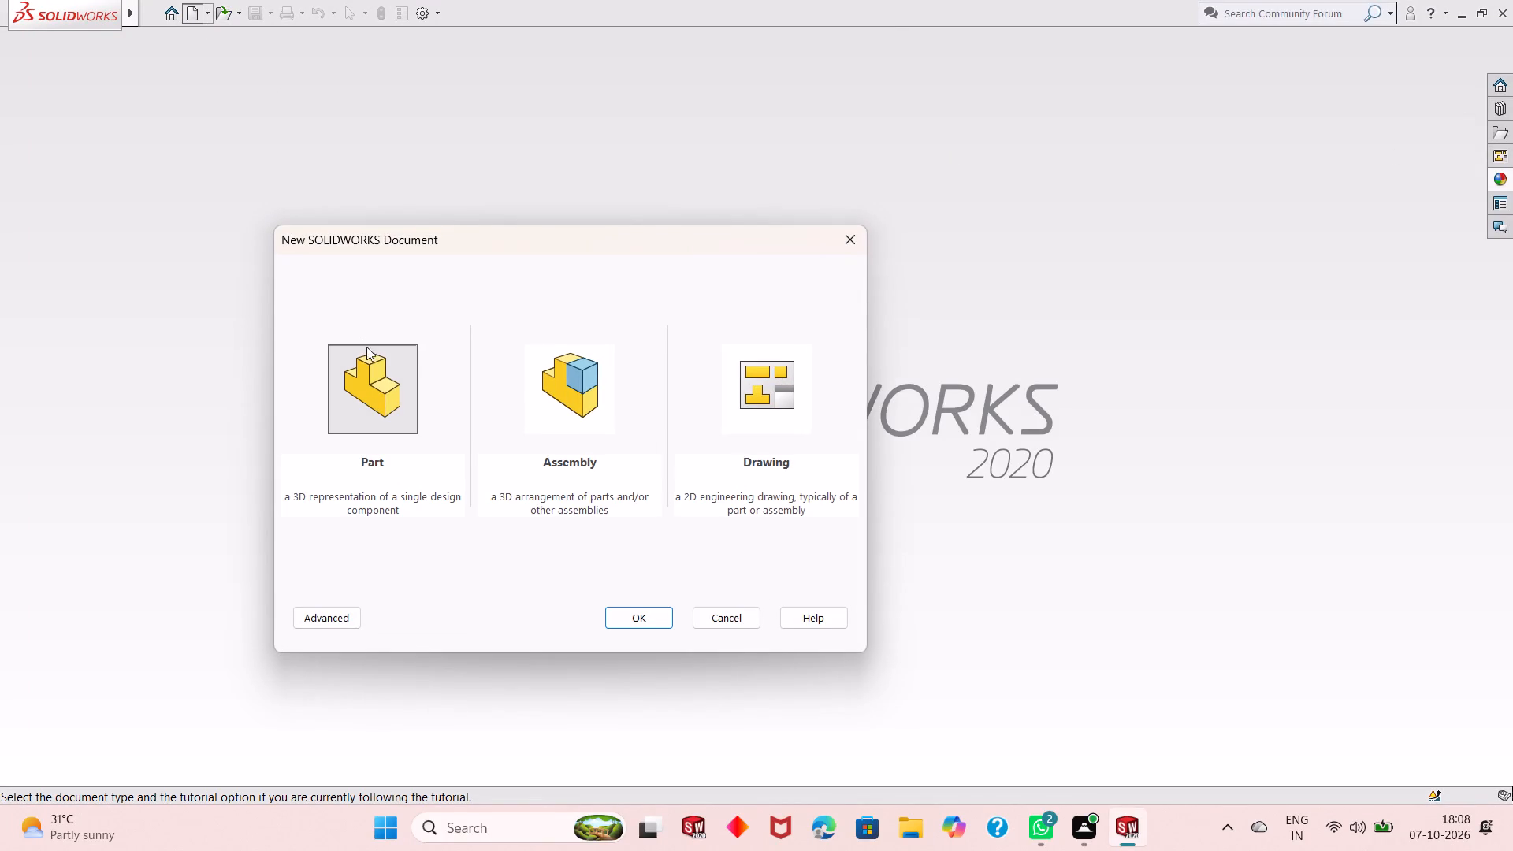
double_click(377, 376)
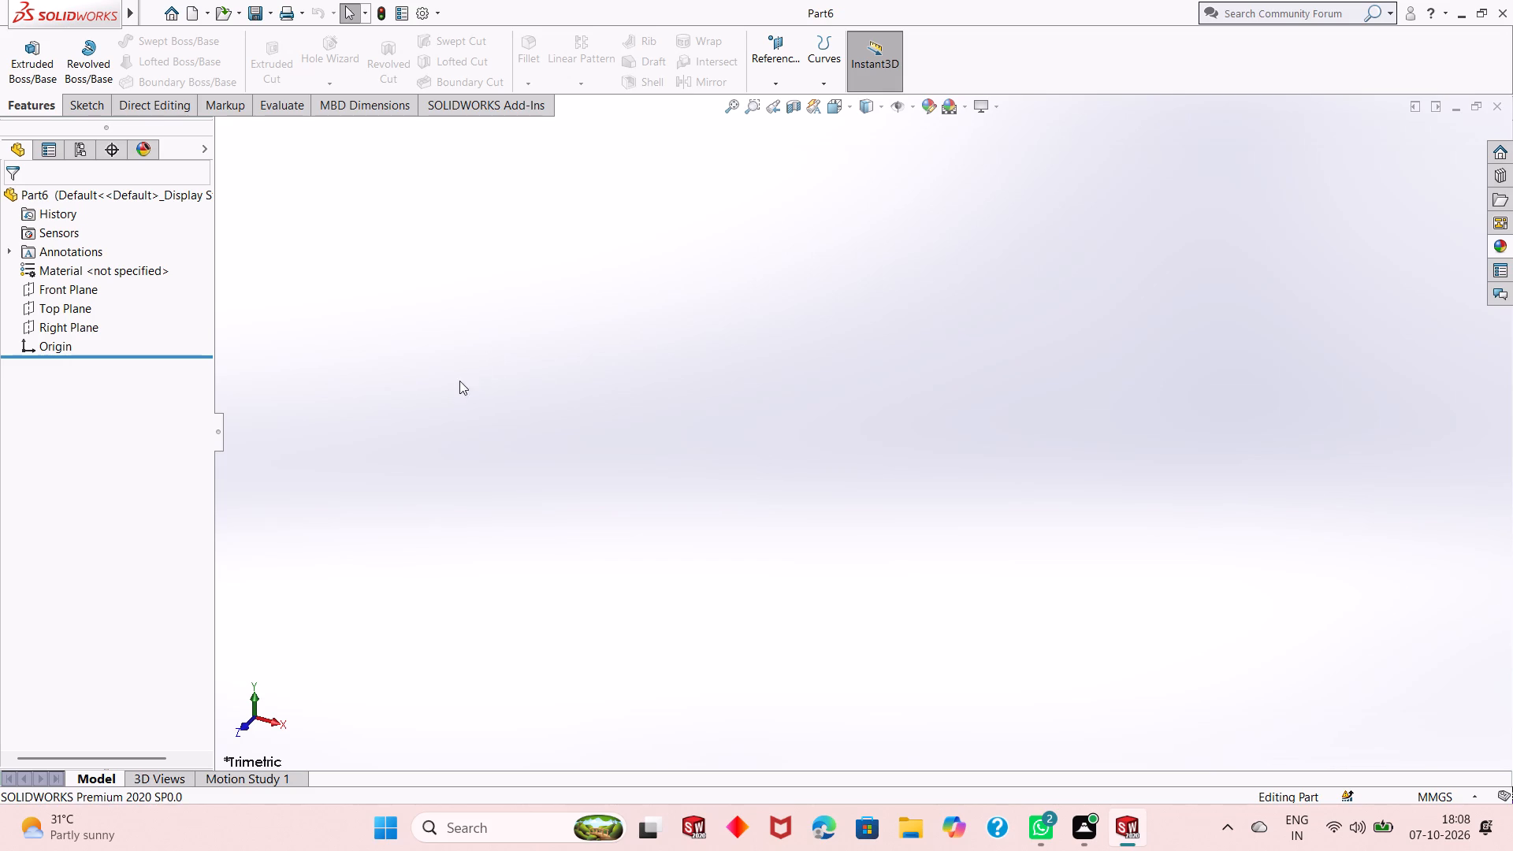
click(72, 288)
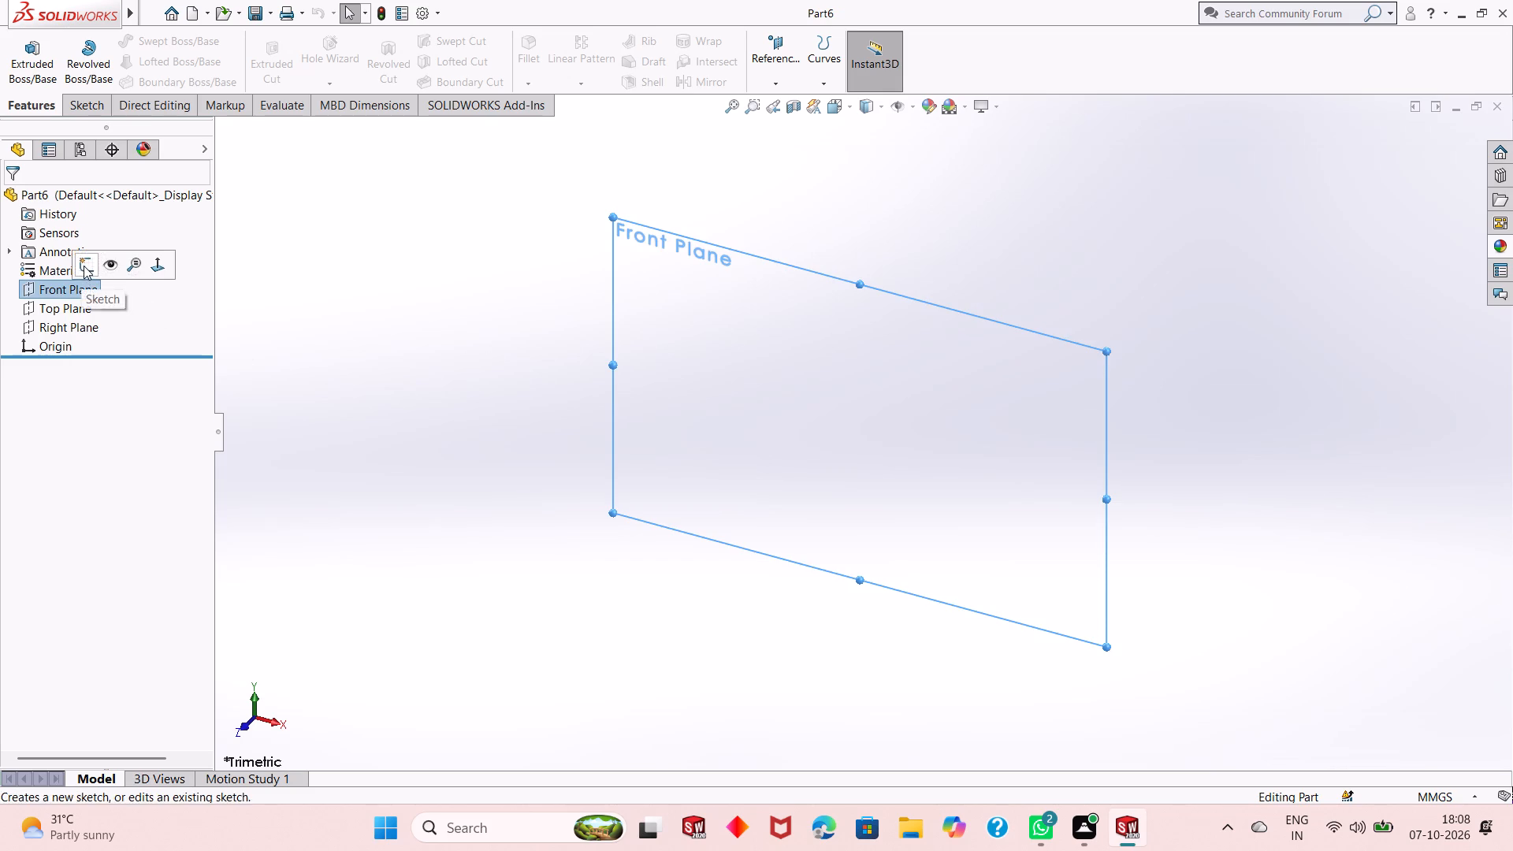
click(84, 266)
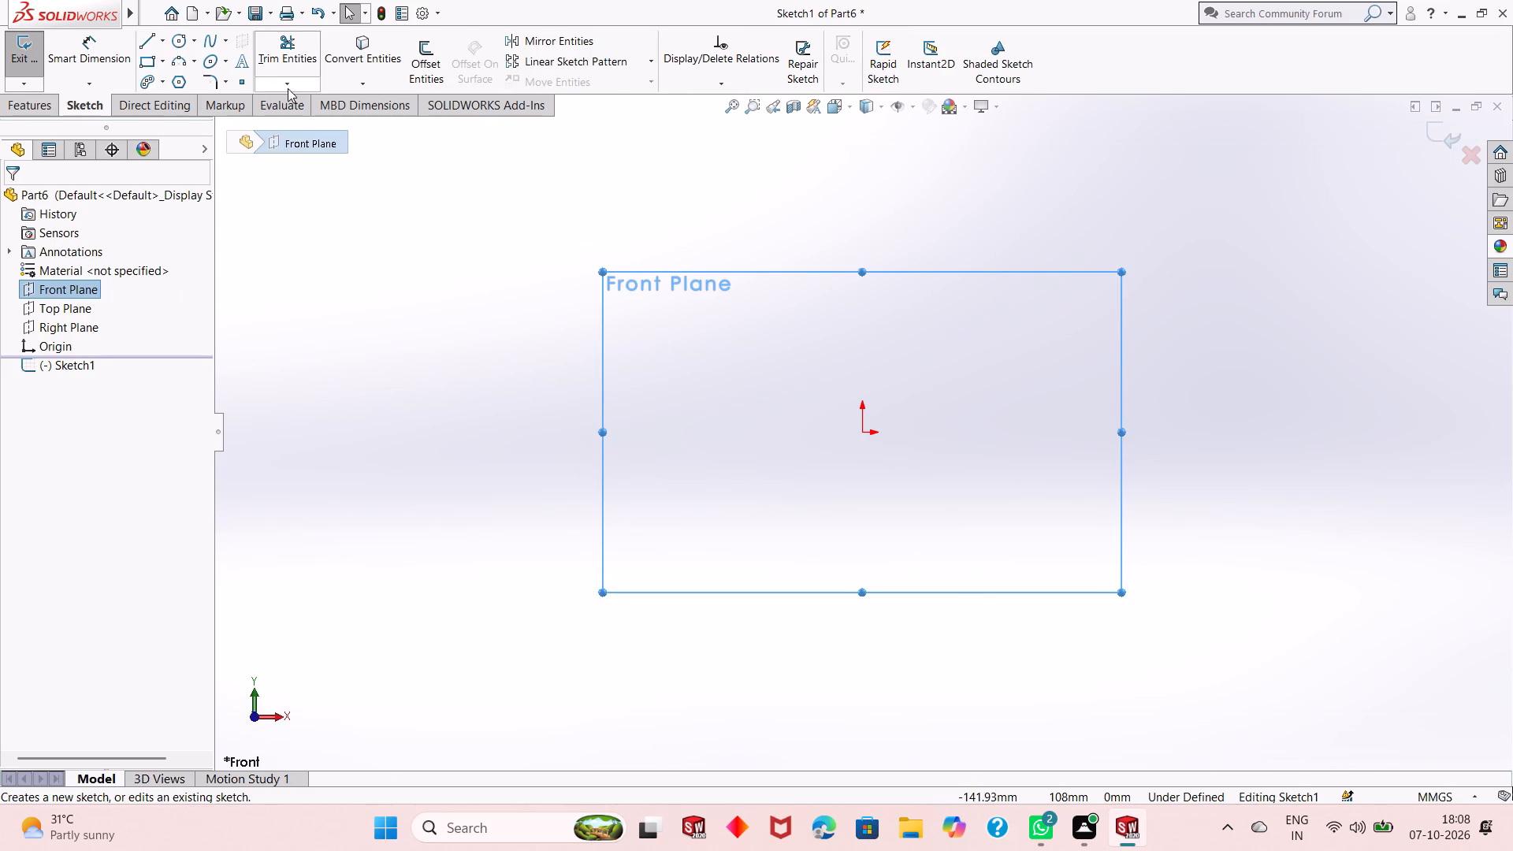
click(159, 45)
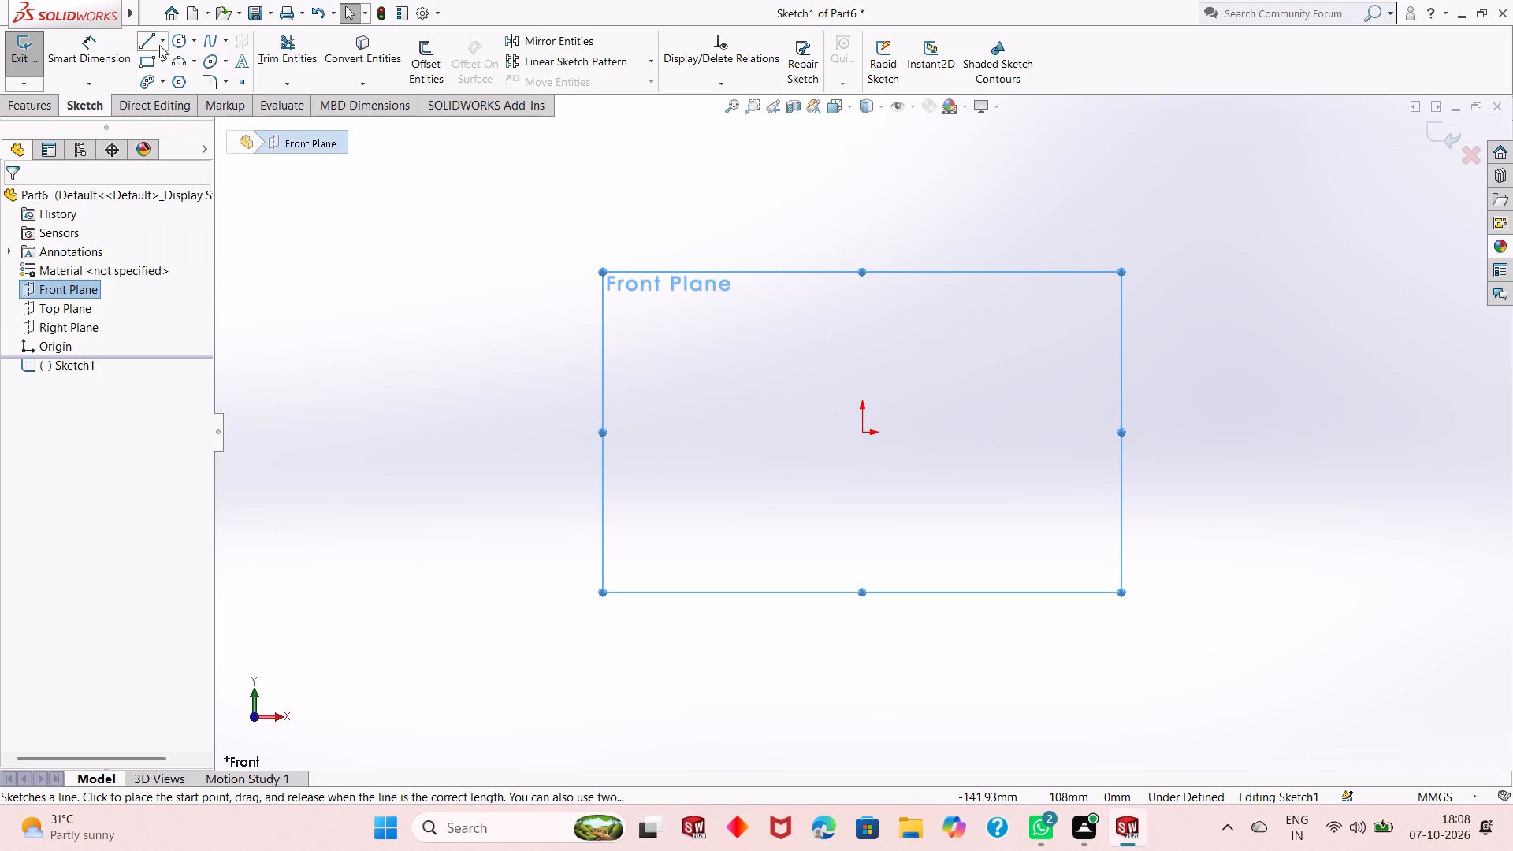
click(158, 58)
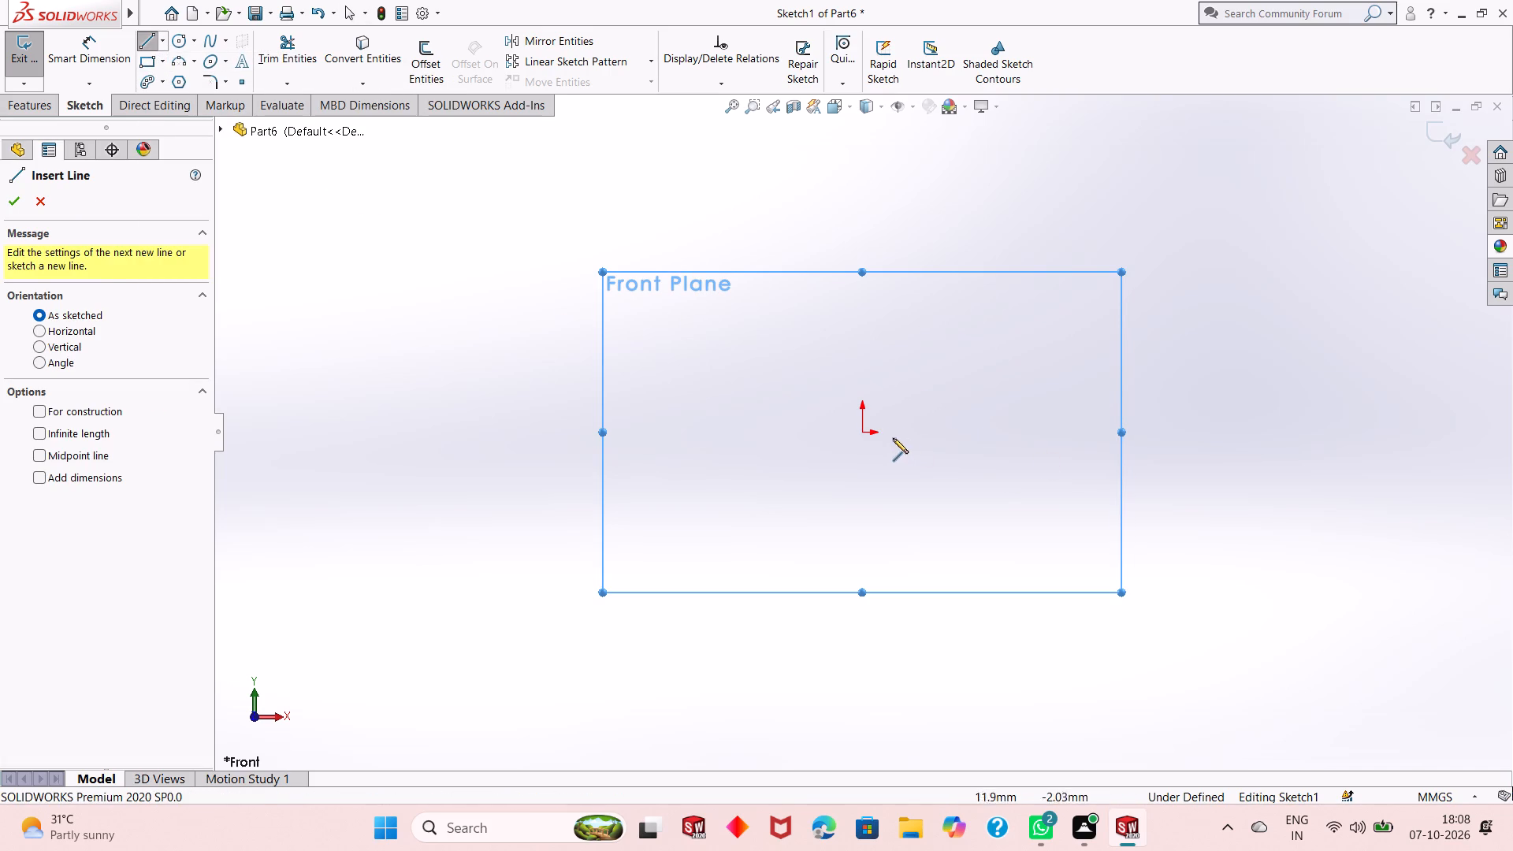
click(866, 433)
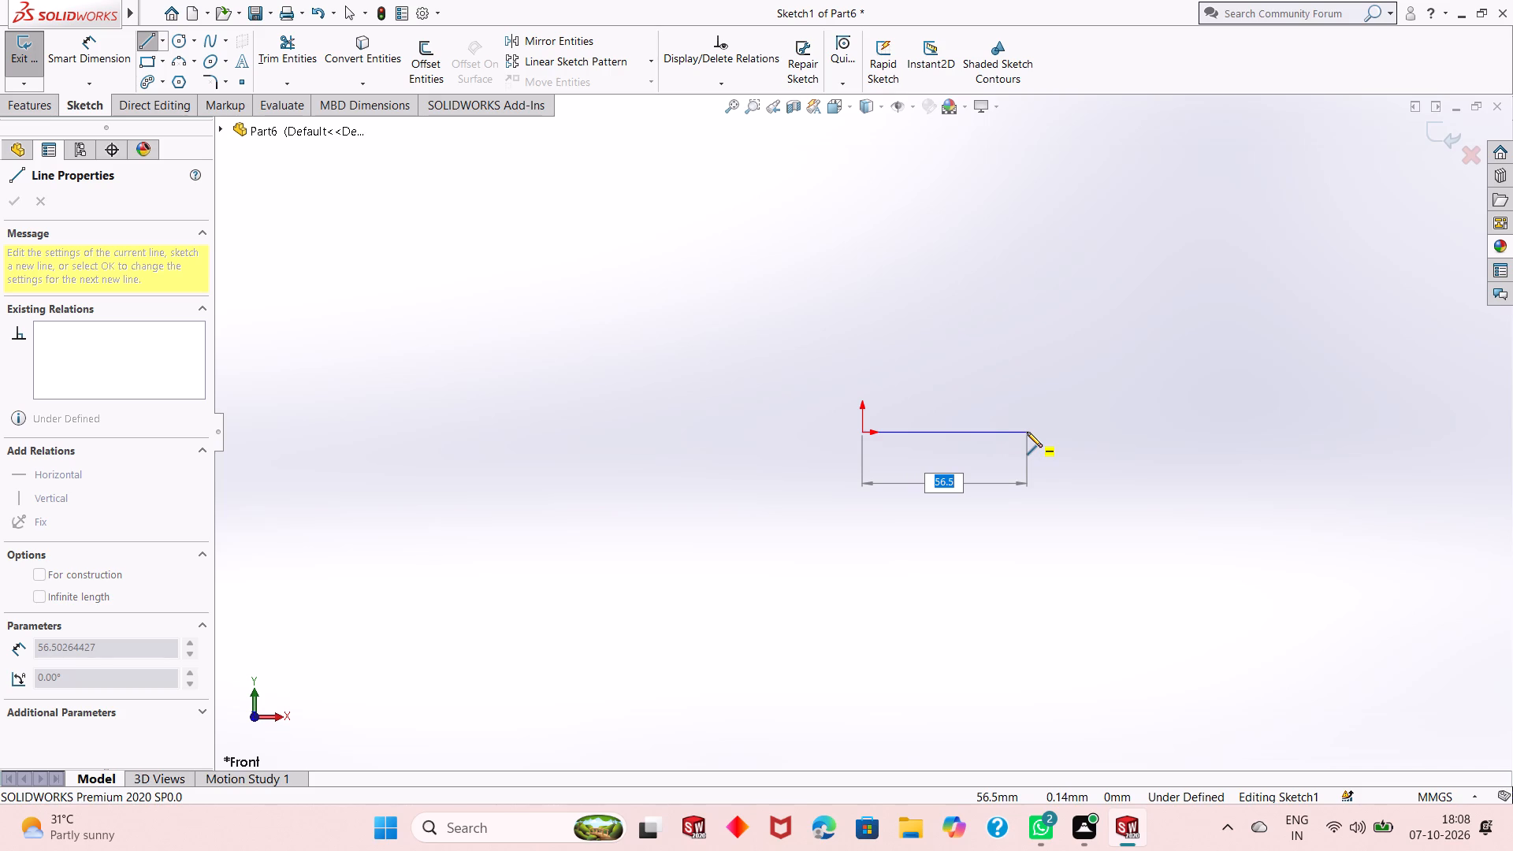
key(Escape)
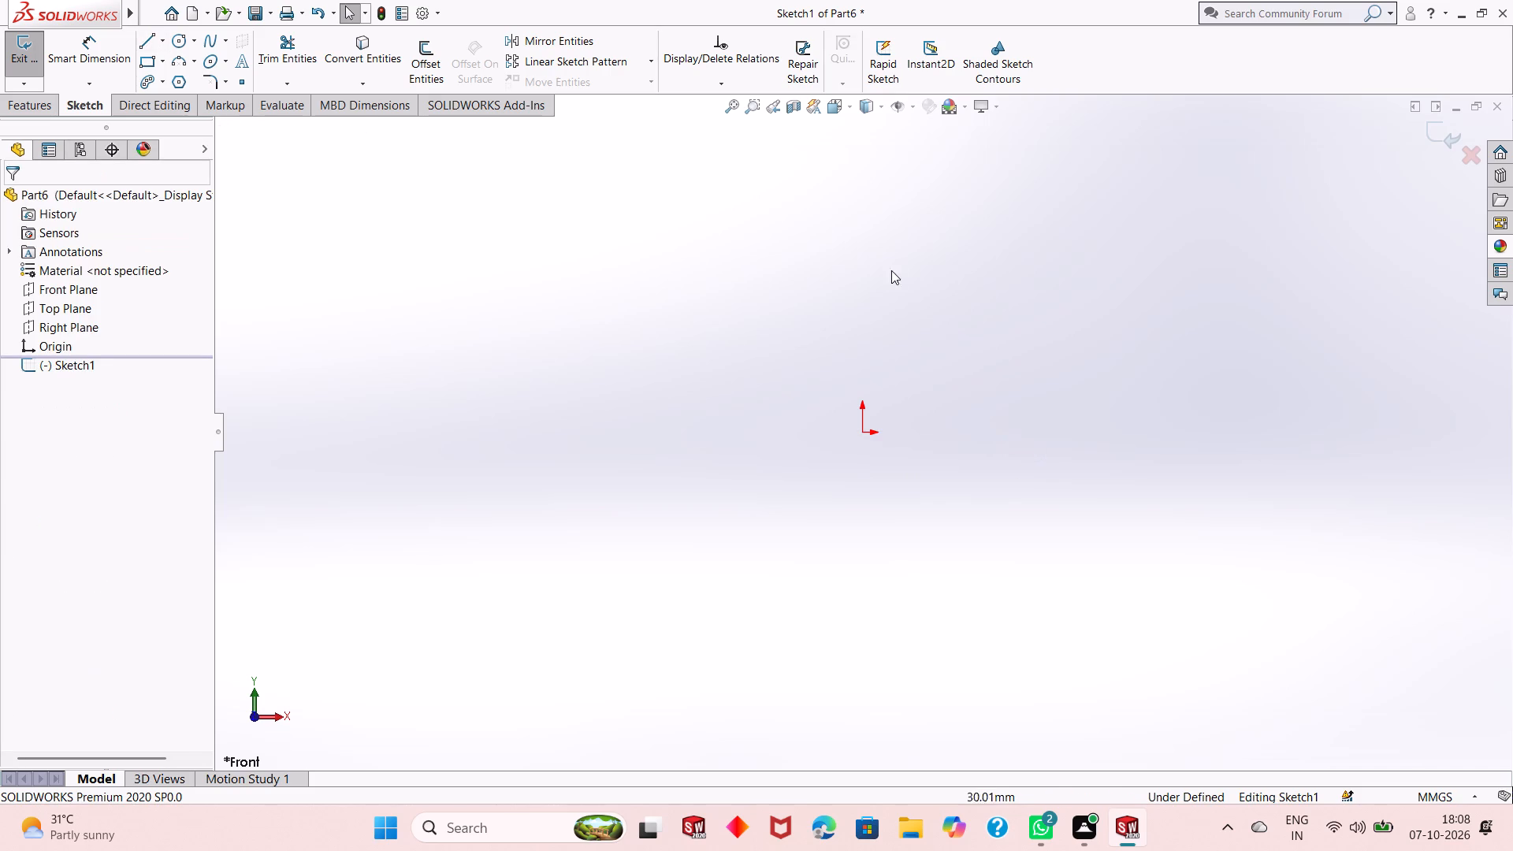
Draw a horizontal construction centerline 470 mm long, starting at the origin and extending along the positive X direction.
click(162, 43)
click(173, 79)
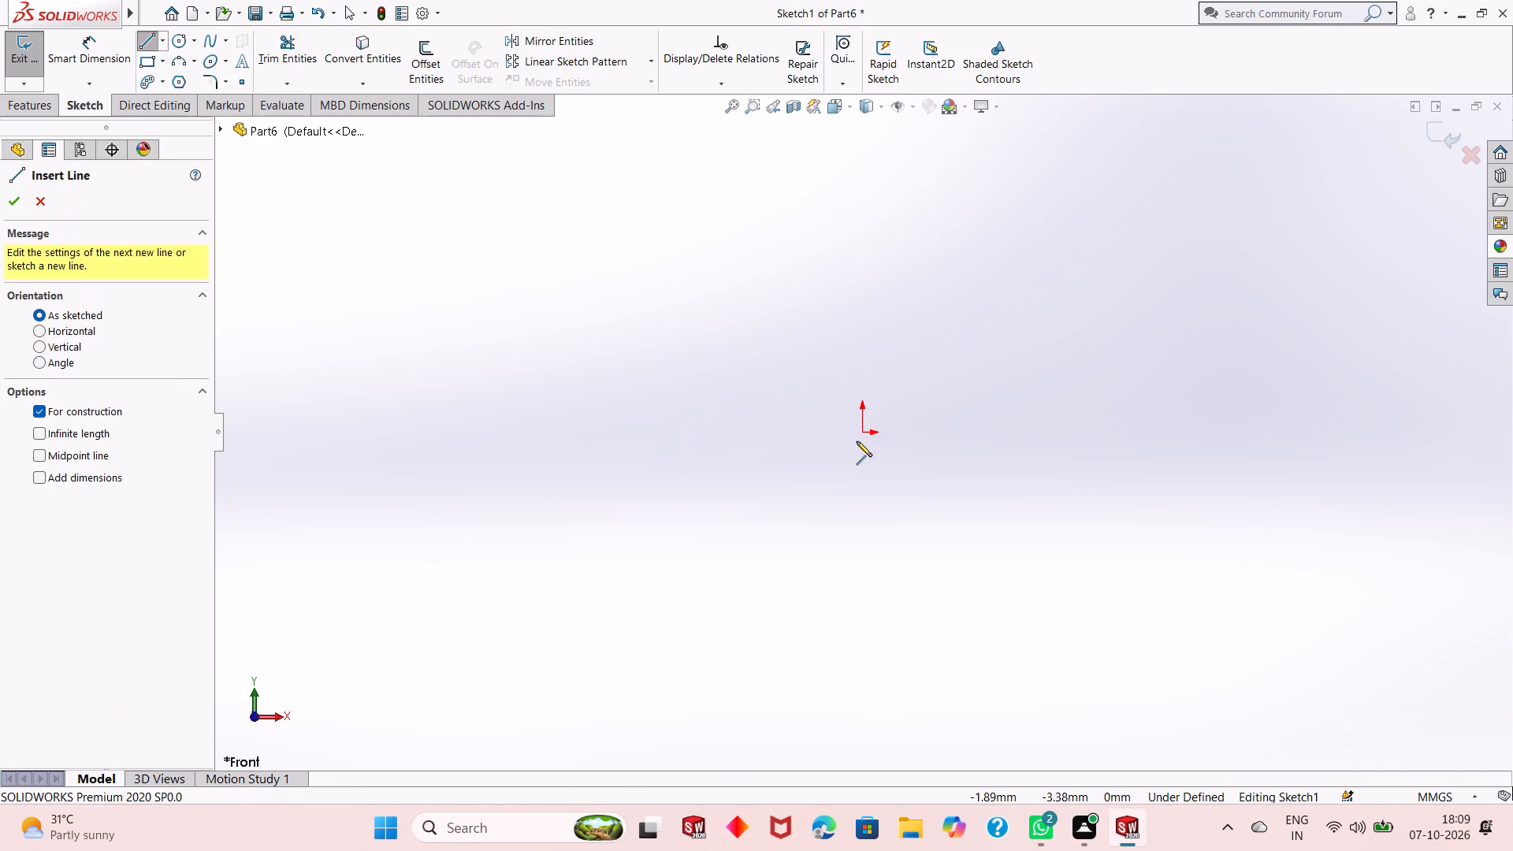
click(863, 435)
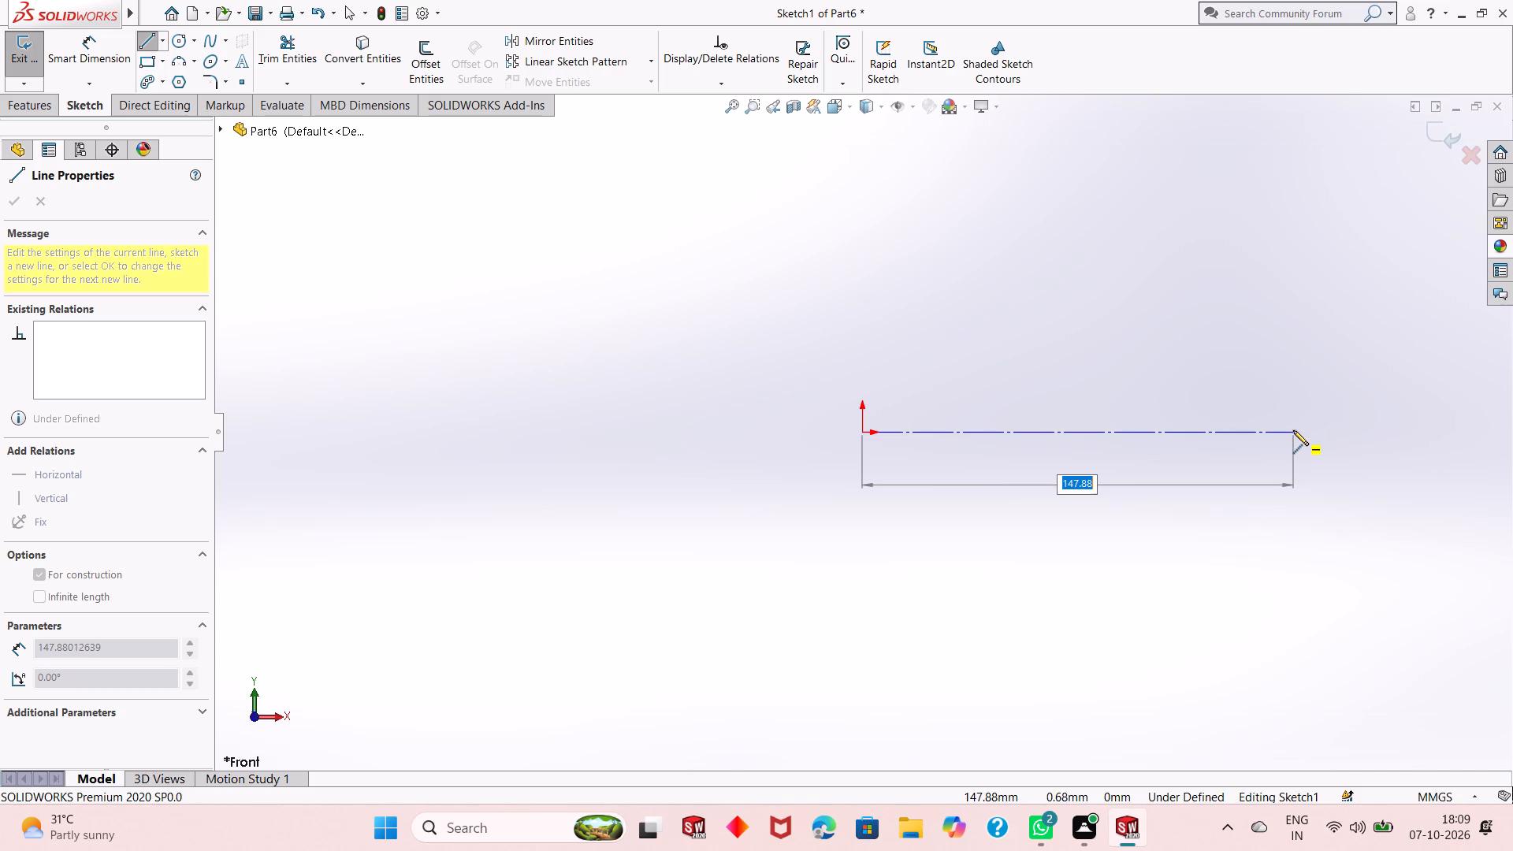
text(470)
key(Return)
key(Escape)
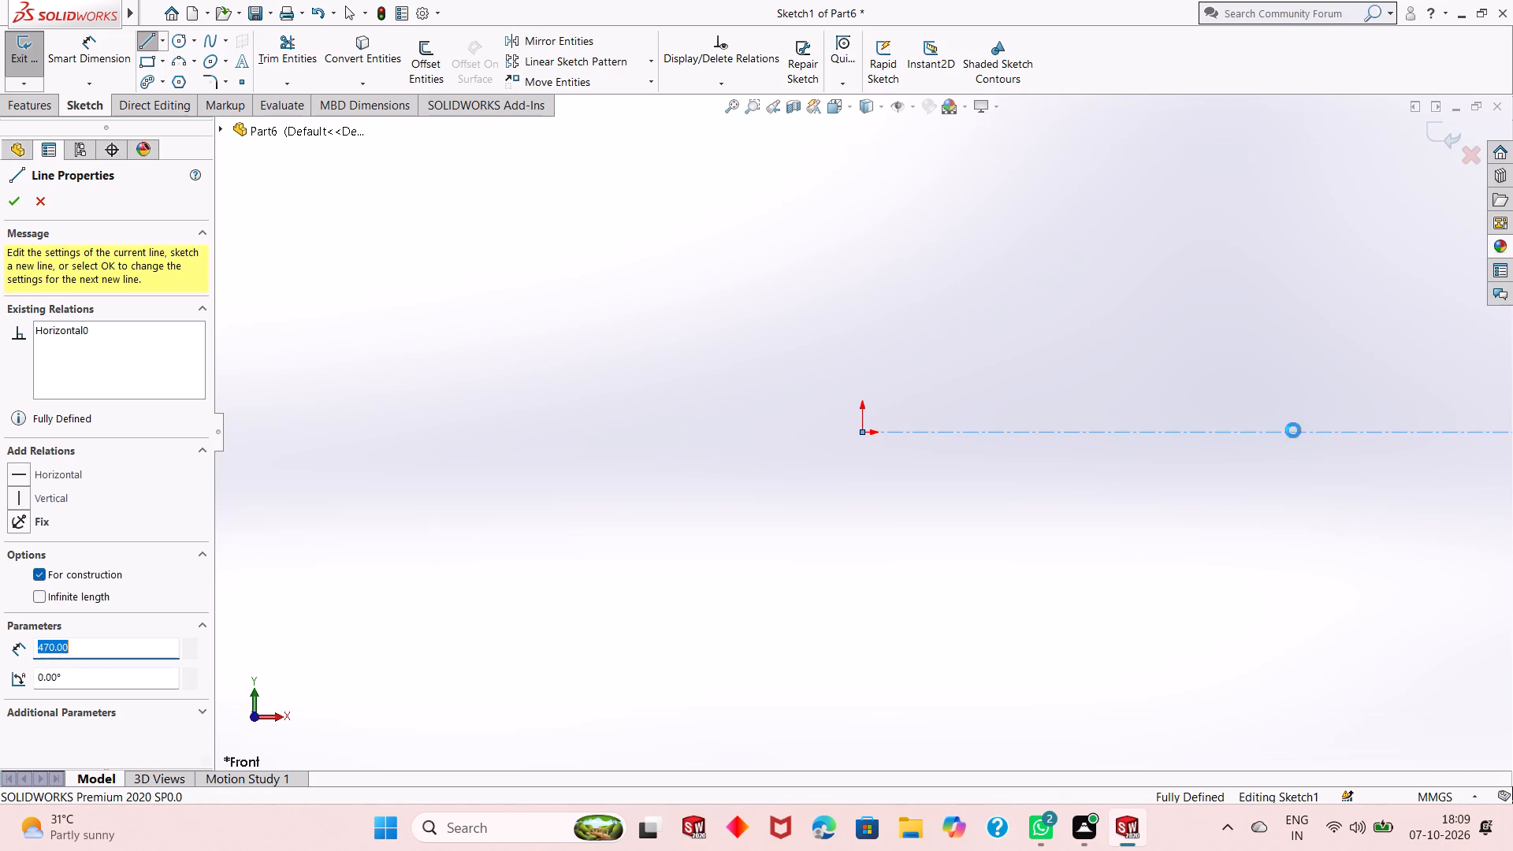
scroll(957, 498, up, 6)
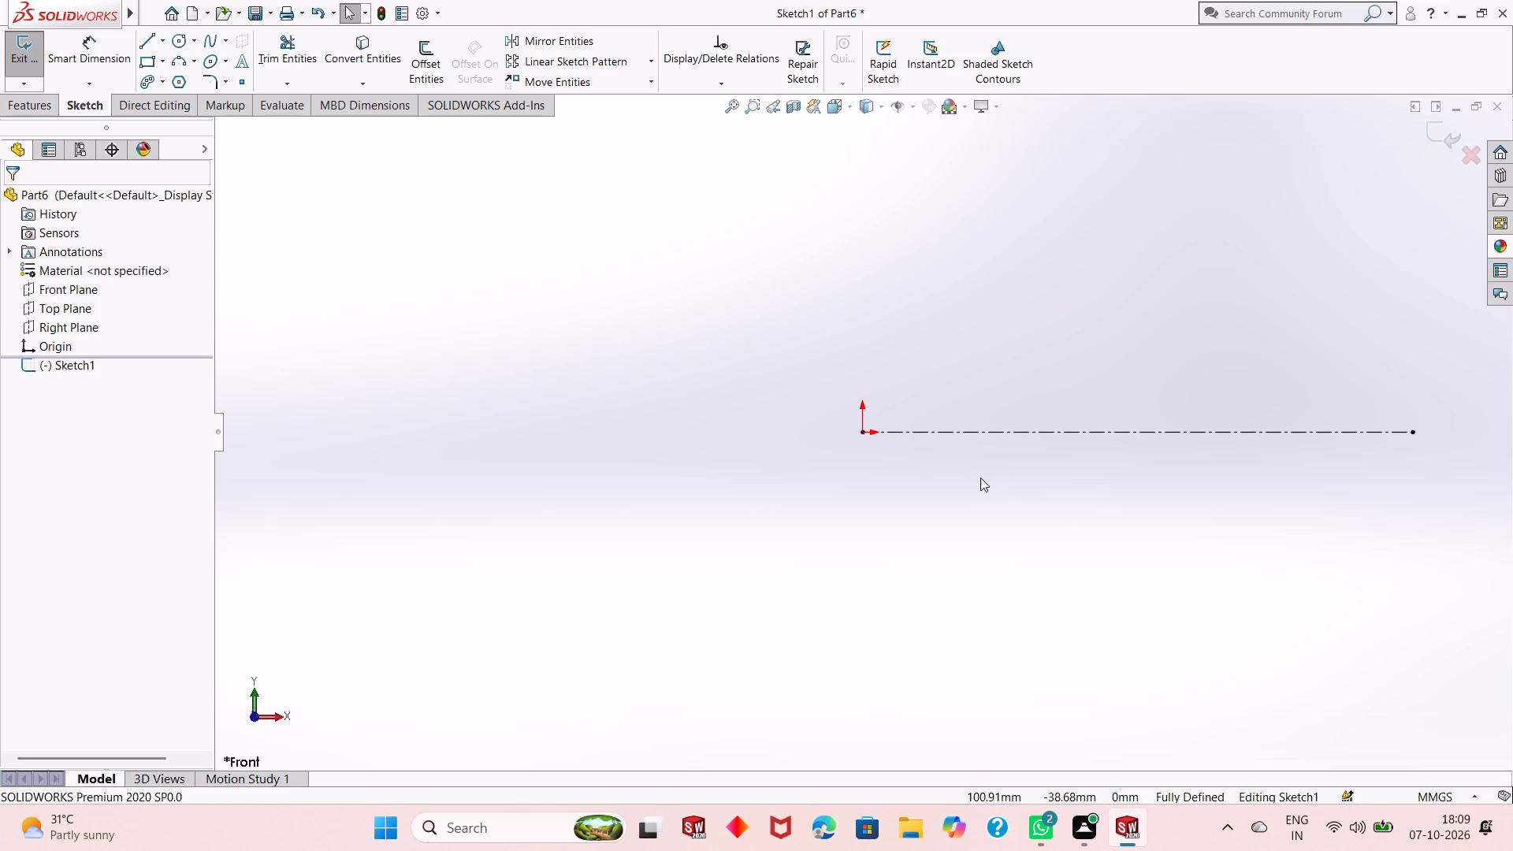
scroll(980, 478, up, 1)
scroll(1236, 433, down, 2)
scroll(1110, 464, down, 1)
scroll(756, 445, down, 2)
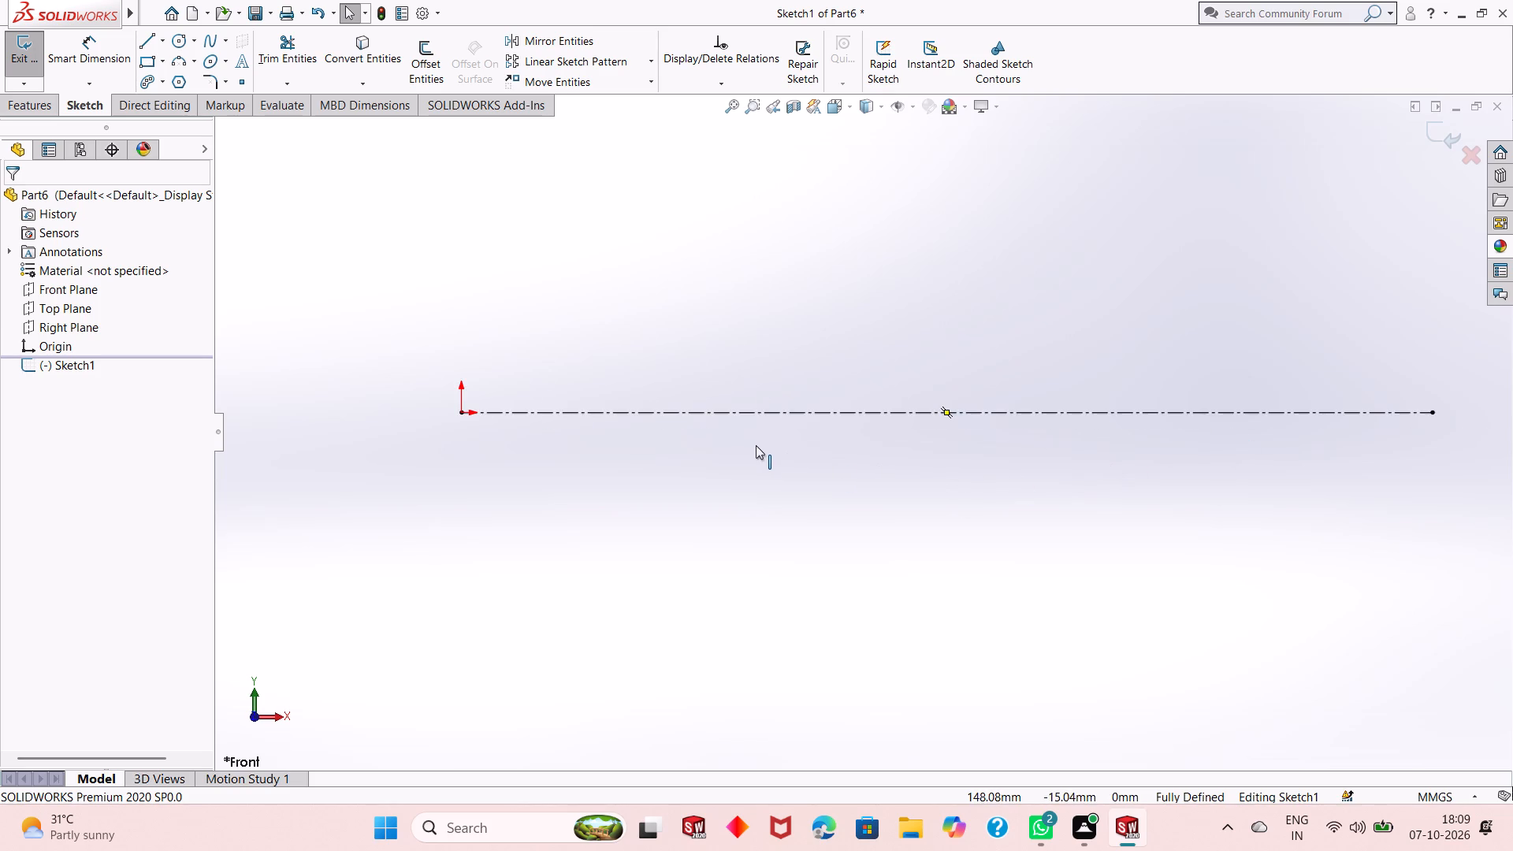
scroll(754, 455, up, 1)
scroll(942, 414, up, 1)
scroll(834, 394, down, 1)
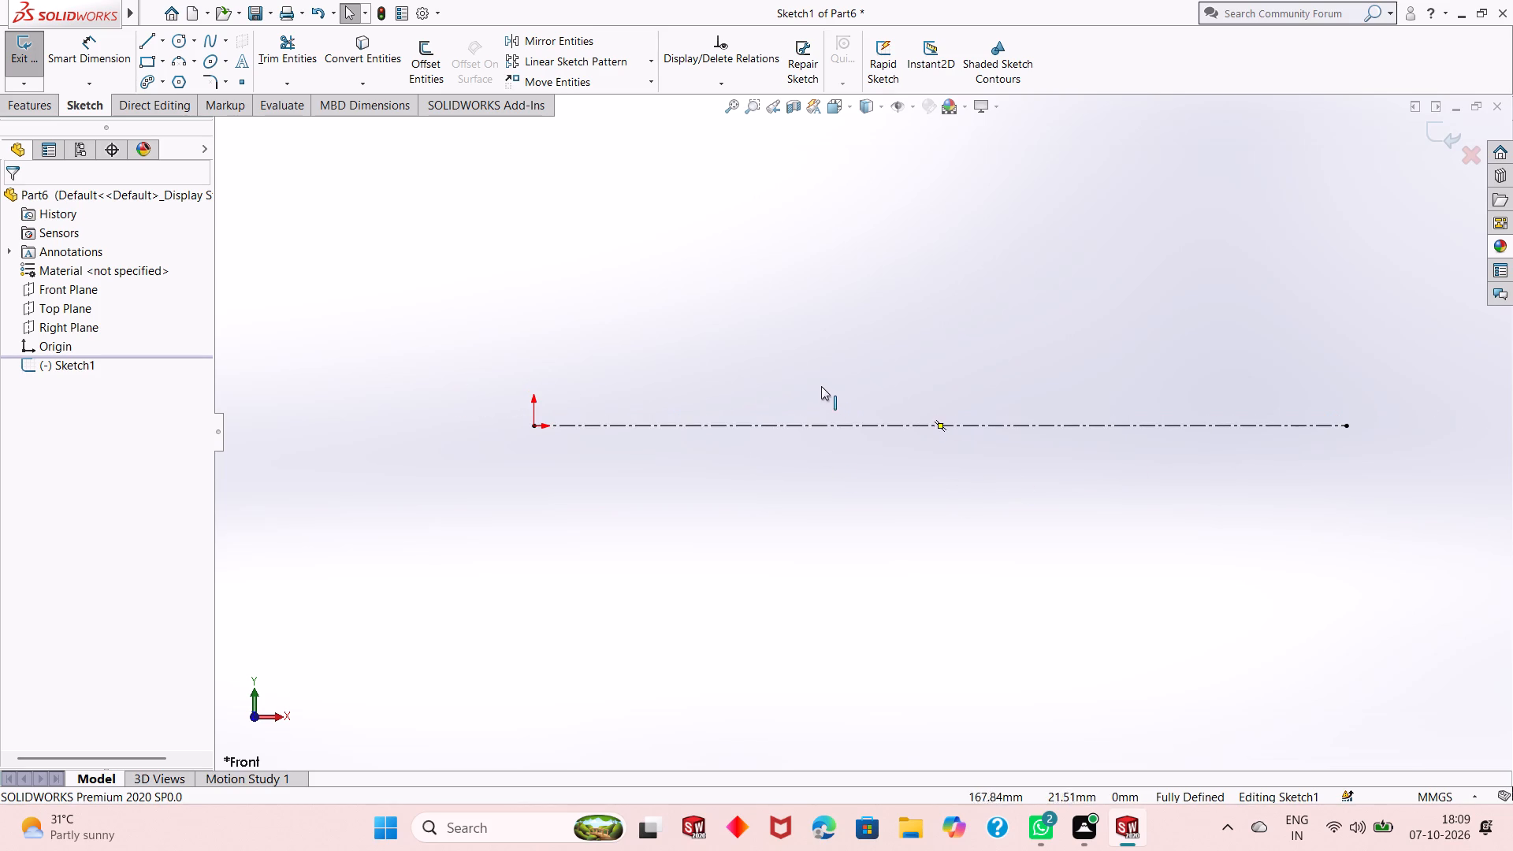
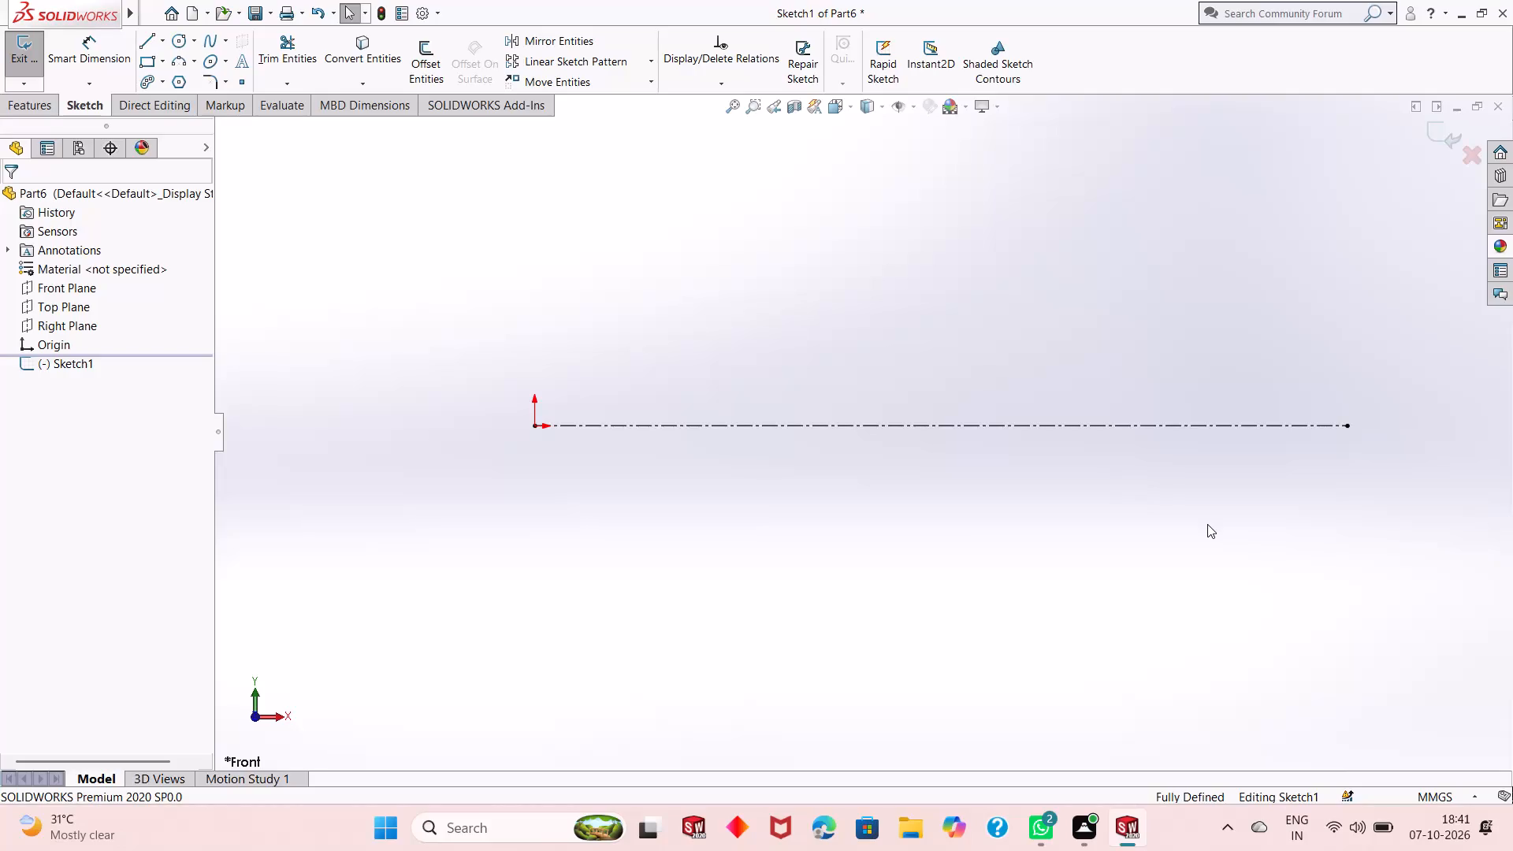
Draw a 35 mm vertical line up from the origin, followed by a horizontal line about 115 mm long in the positive X direction.
scroll(942, 473, up, 3)
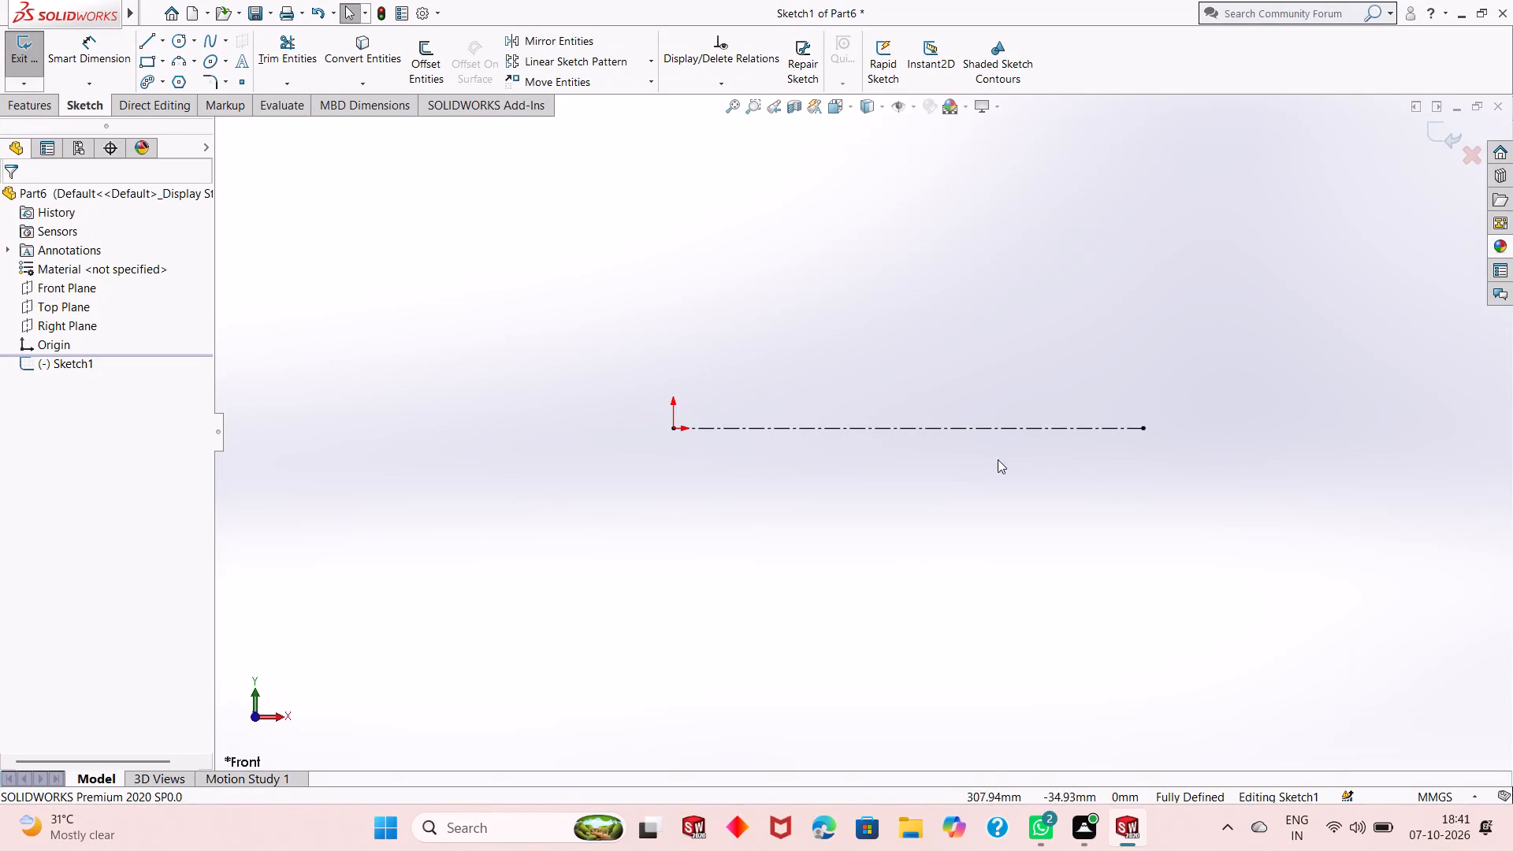
scroll(1136, 448, down, 2)
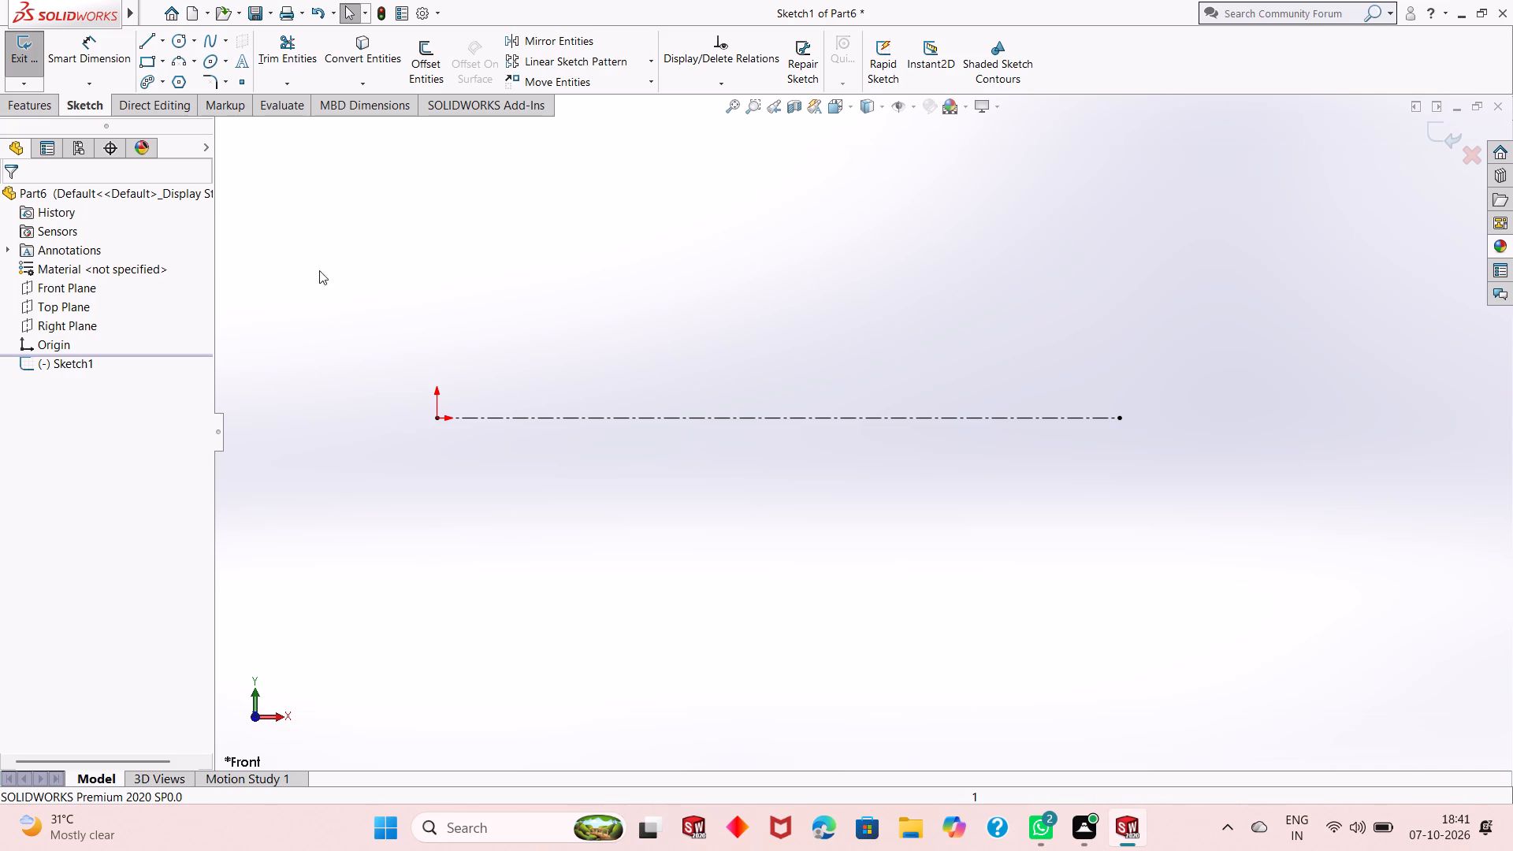
click(41, 109)
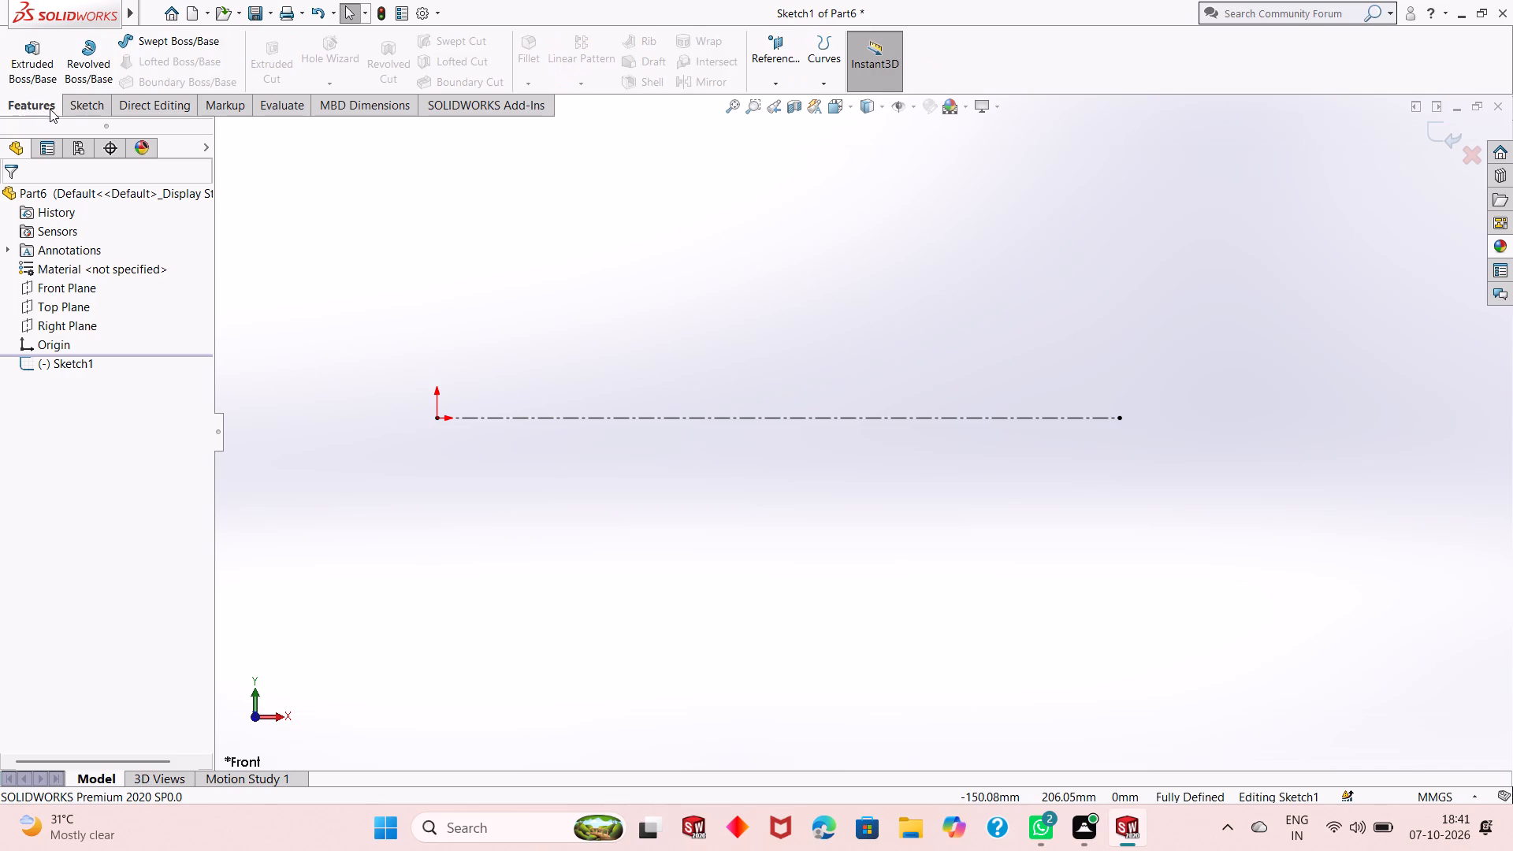
click(80, 109)
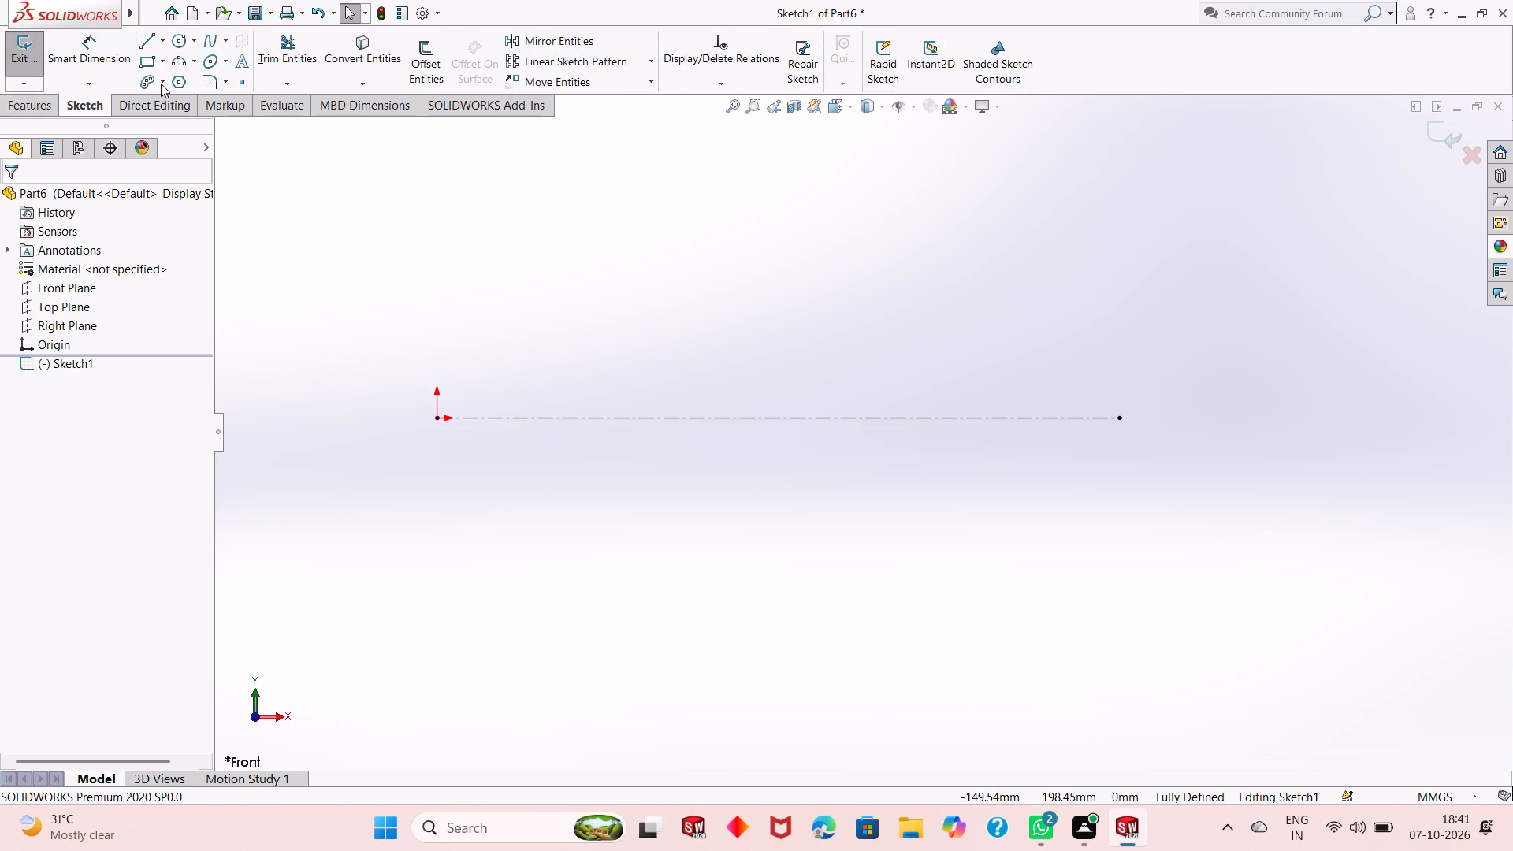
click(149, 47)
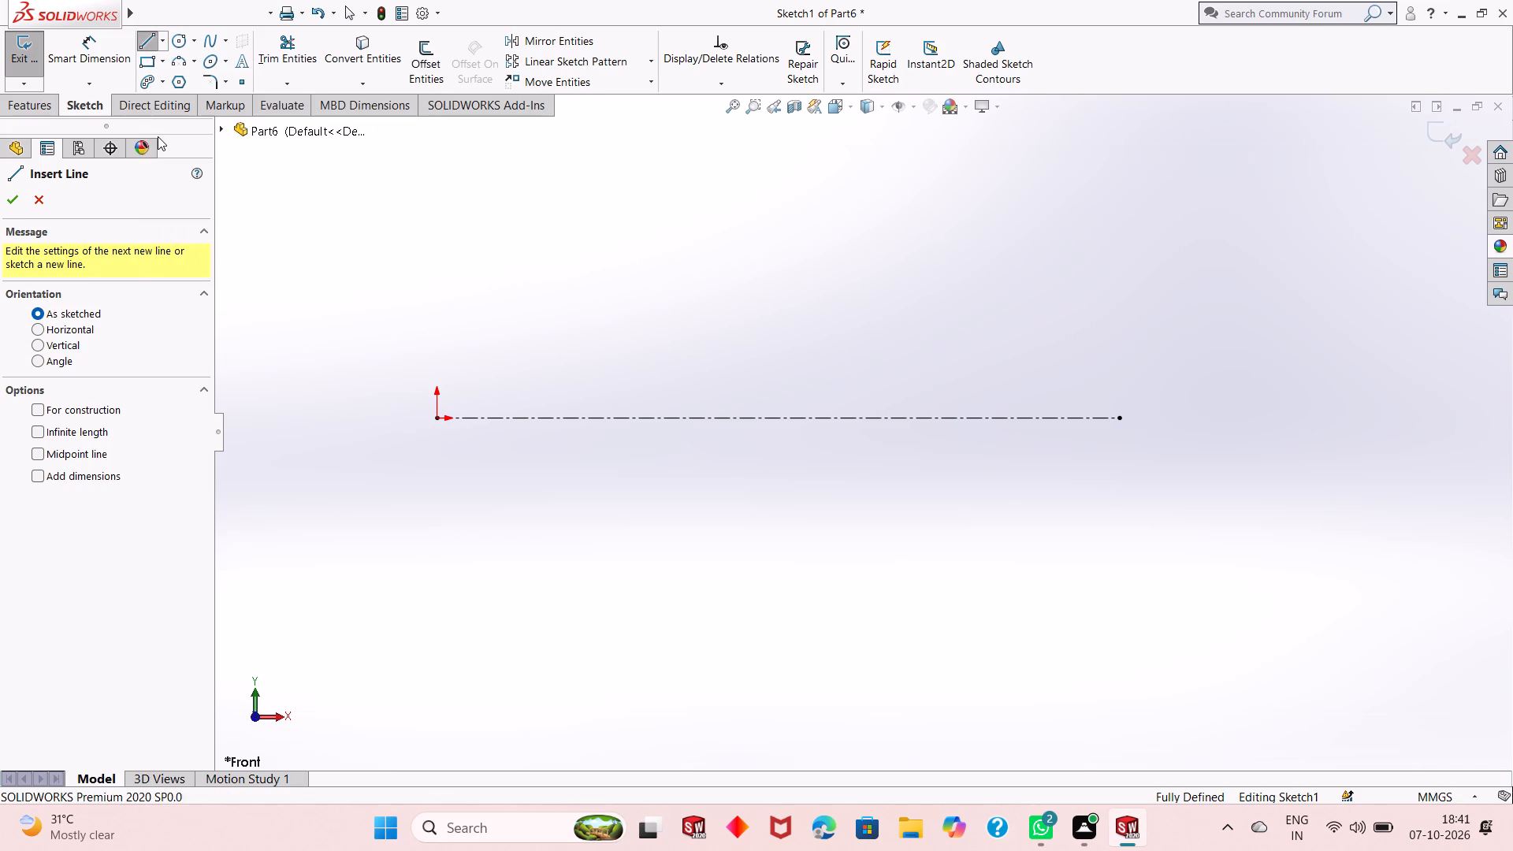
click(438, 419)
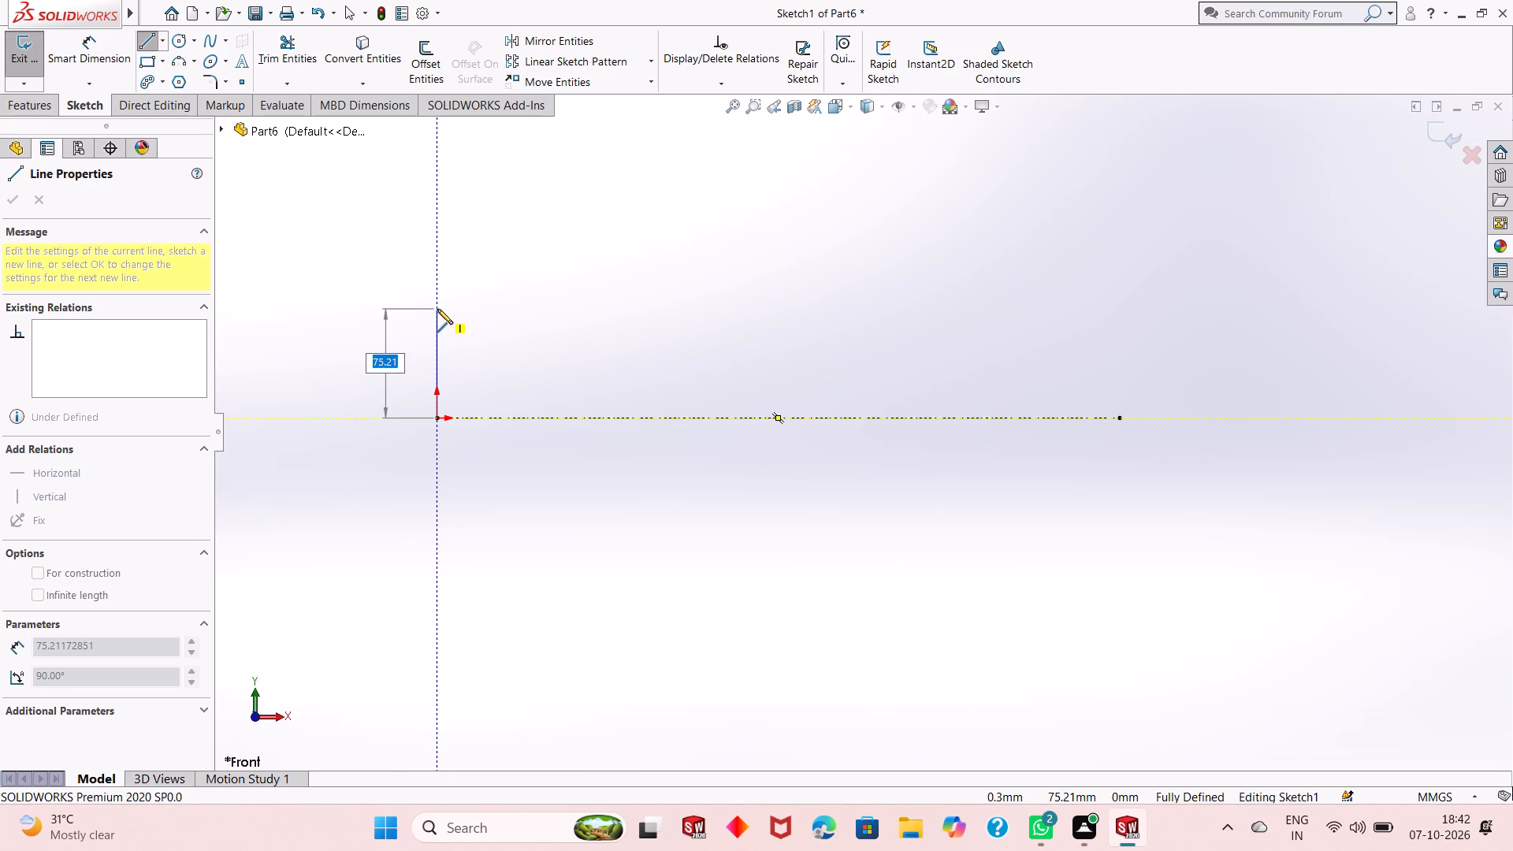
text(35)
key(Return)
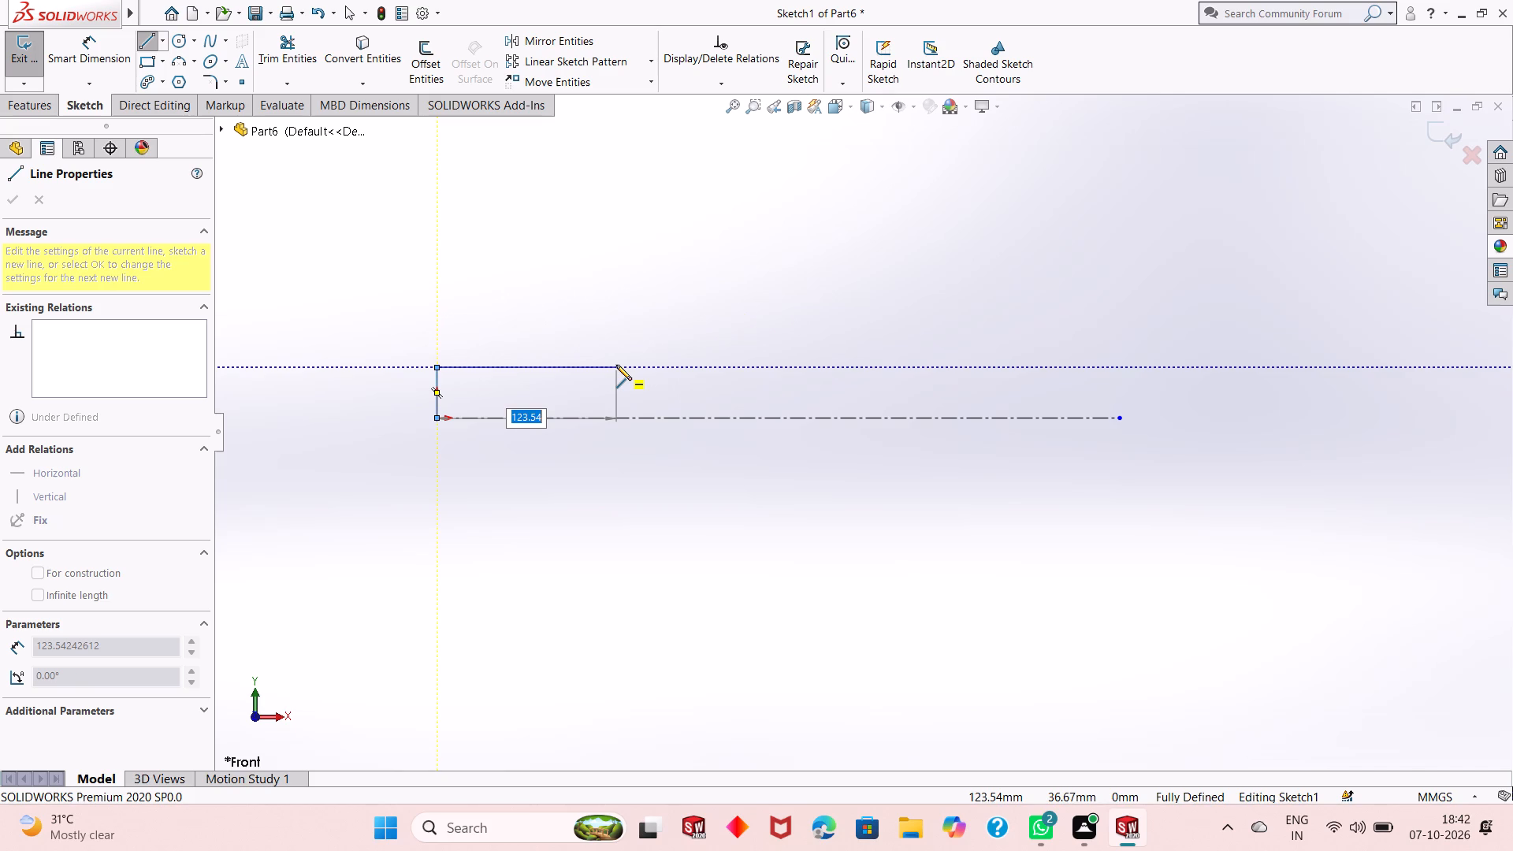
click(604, 365)
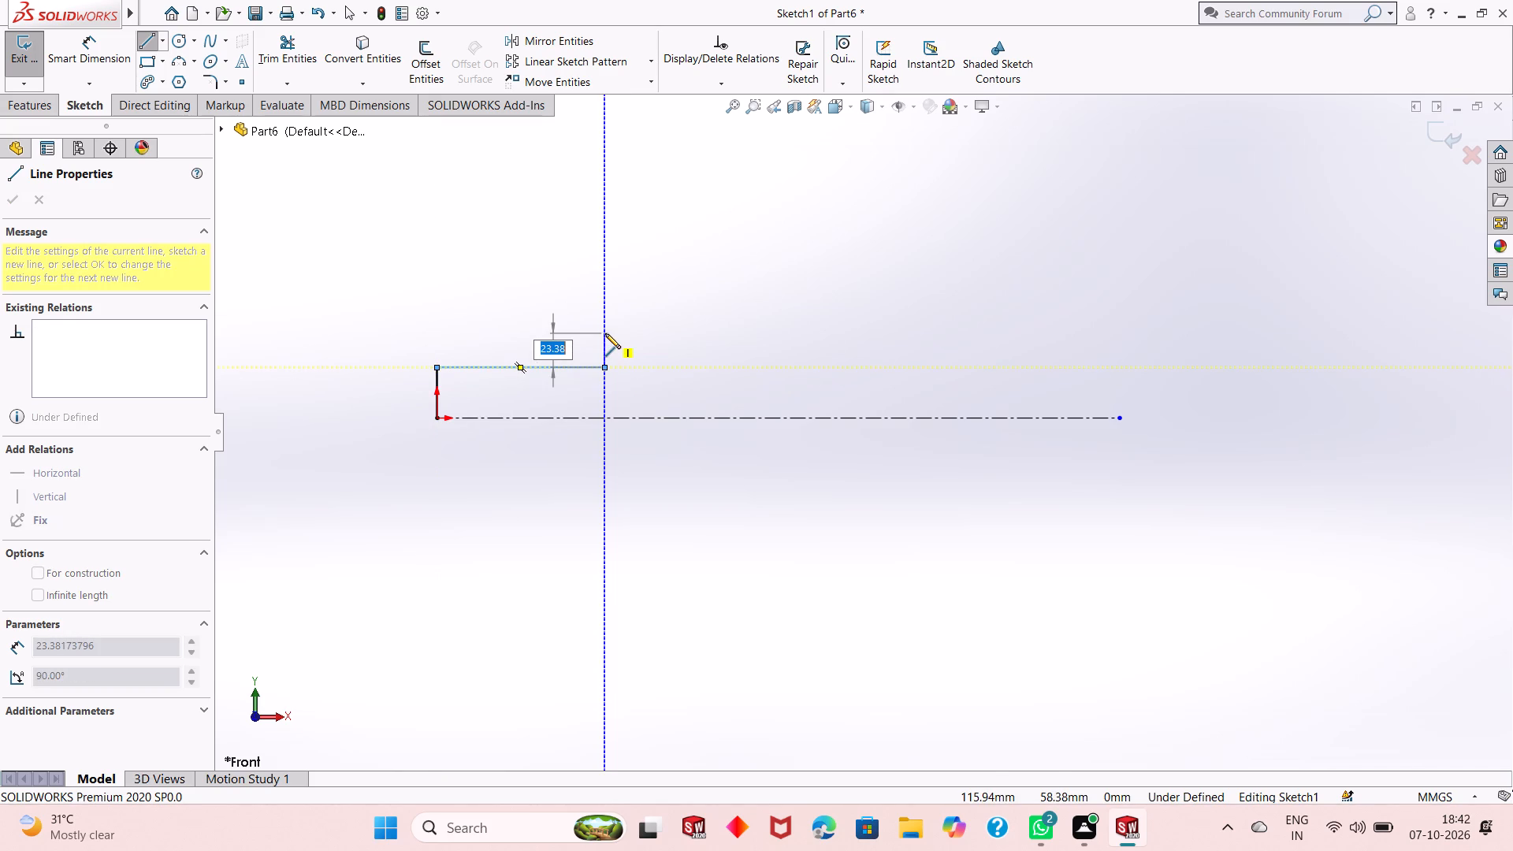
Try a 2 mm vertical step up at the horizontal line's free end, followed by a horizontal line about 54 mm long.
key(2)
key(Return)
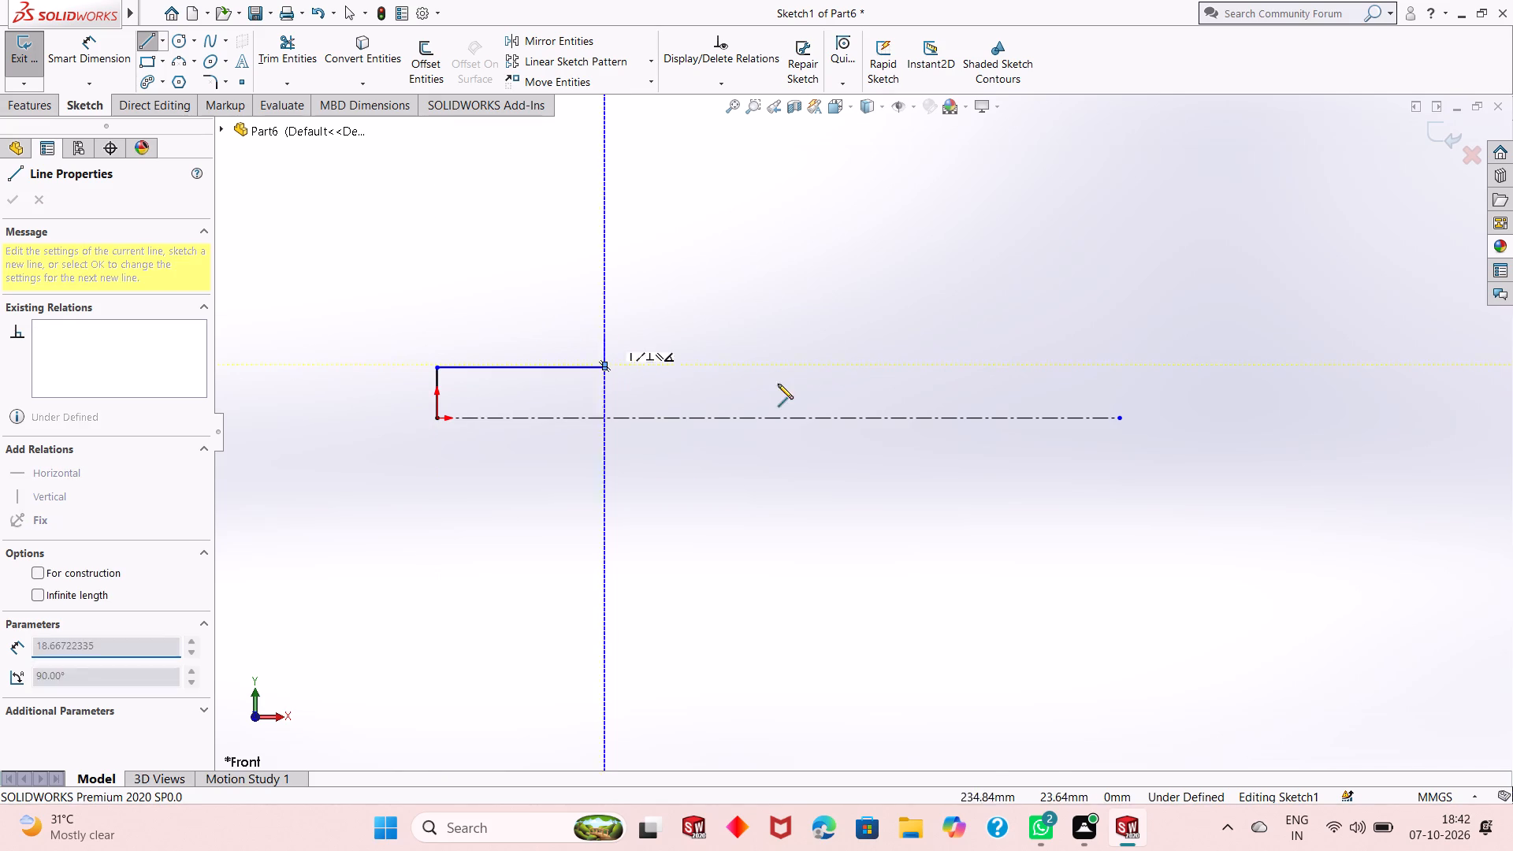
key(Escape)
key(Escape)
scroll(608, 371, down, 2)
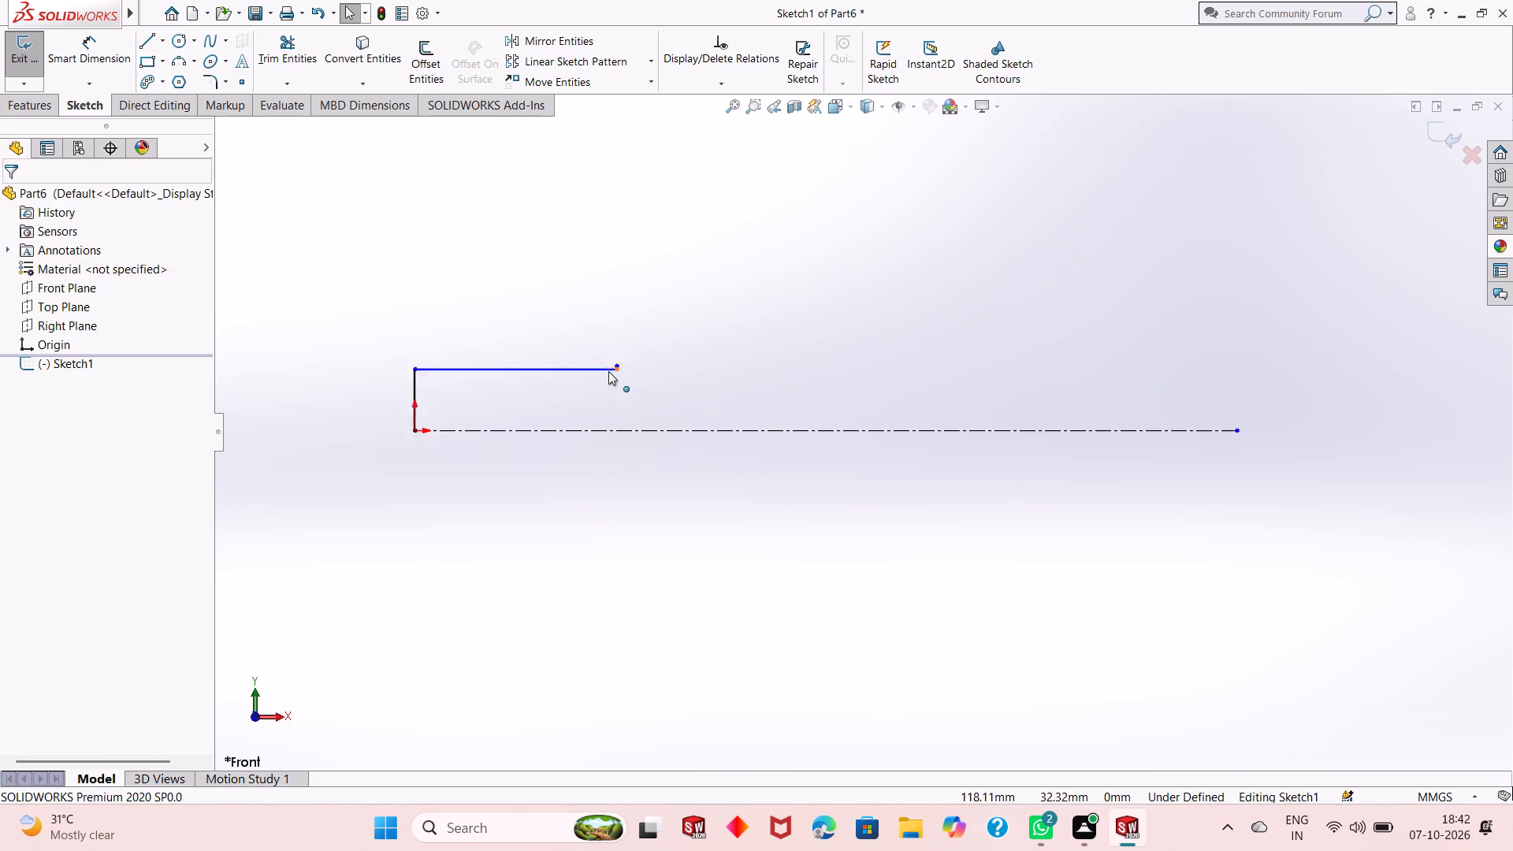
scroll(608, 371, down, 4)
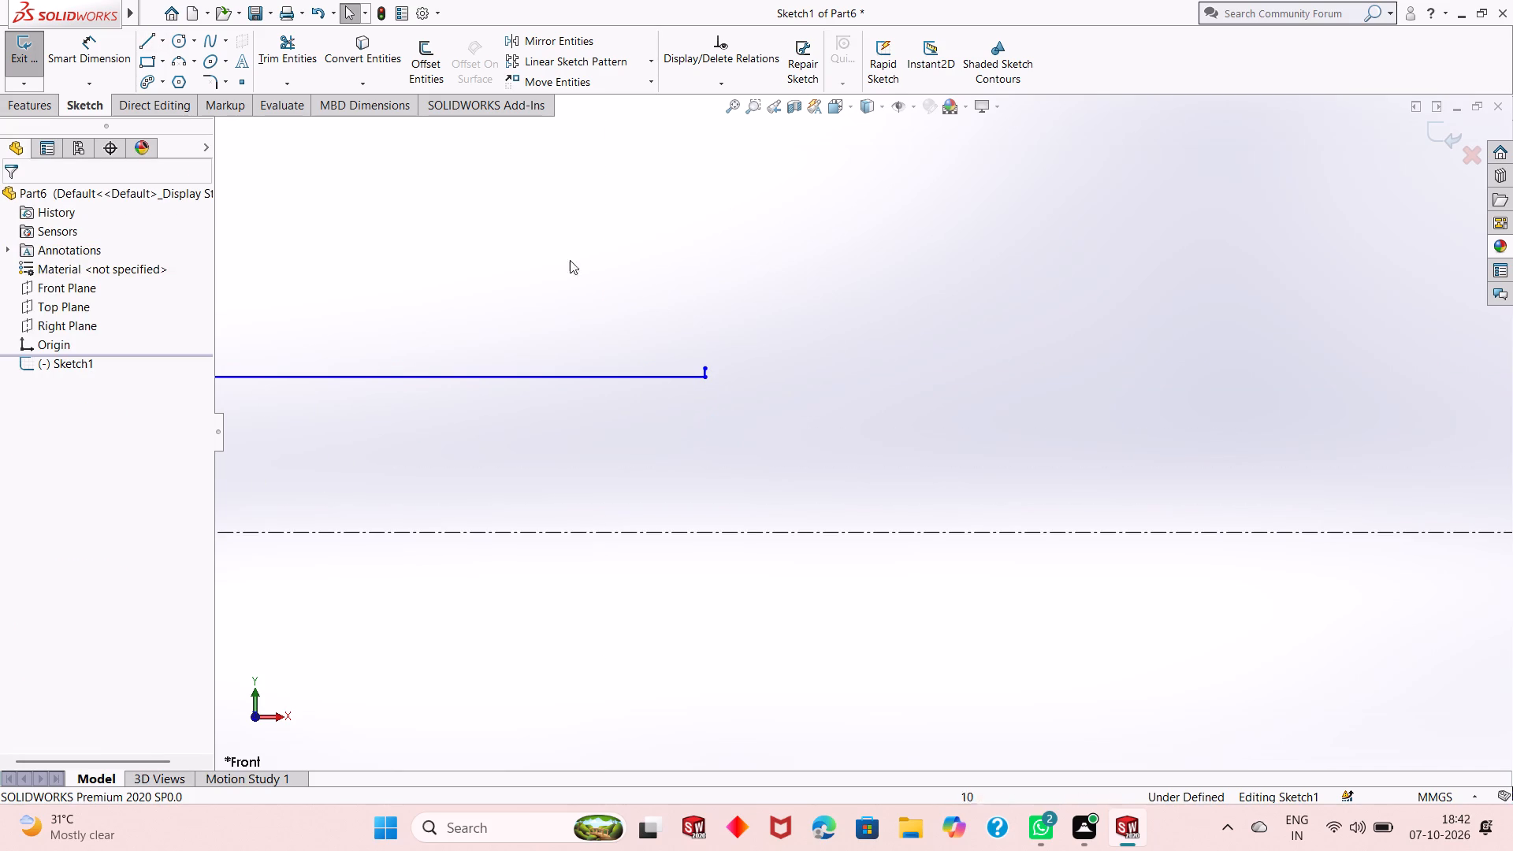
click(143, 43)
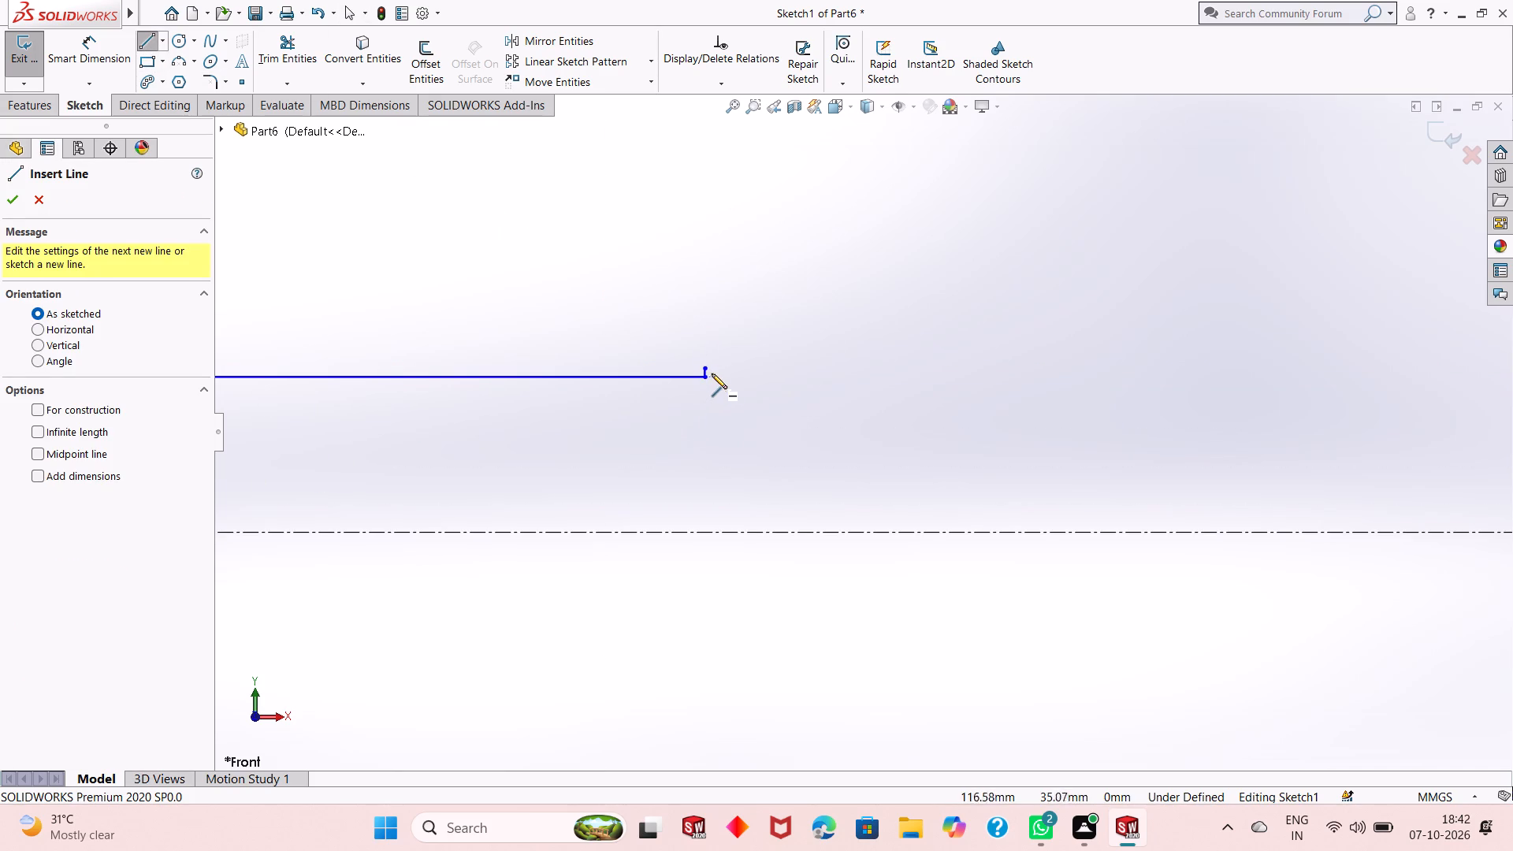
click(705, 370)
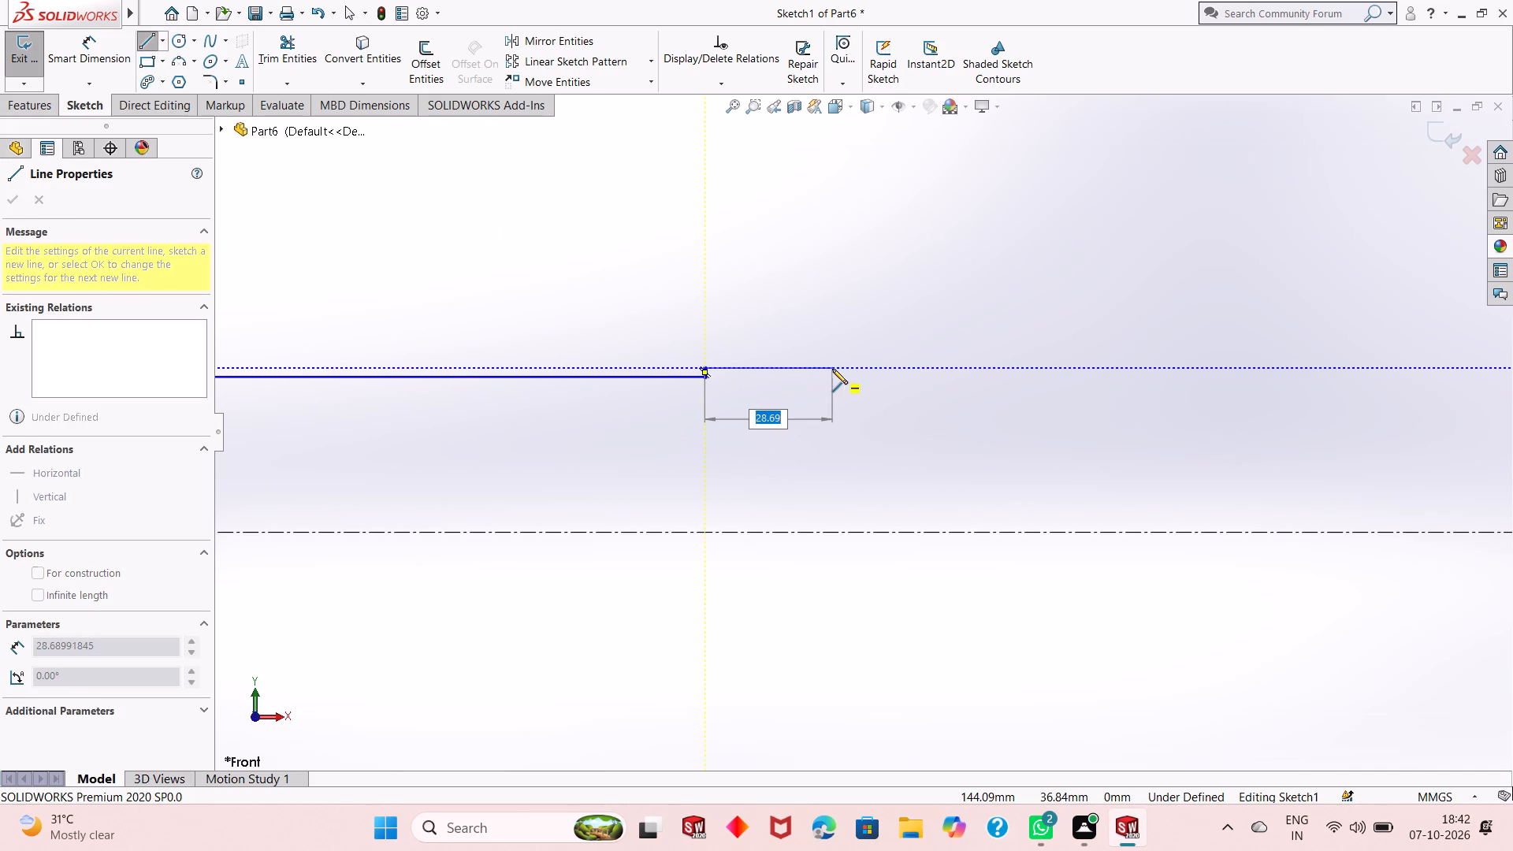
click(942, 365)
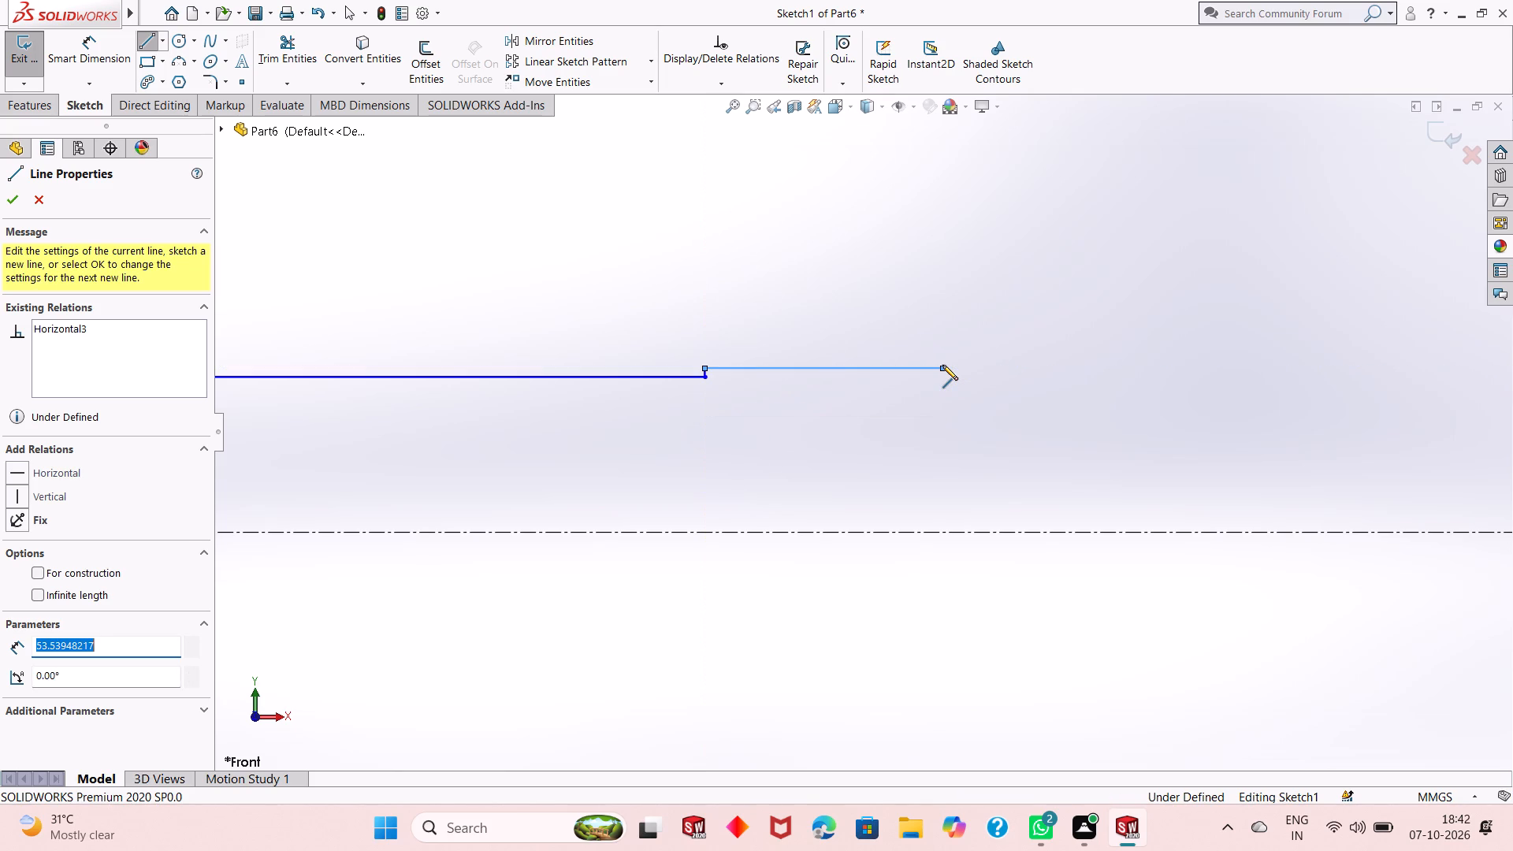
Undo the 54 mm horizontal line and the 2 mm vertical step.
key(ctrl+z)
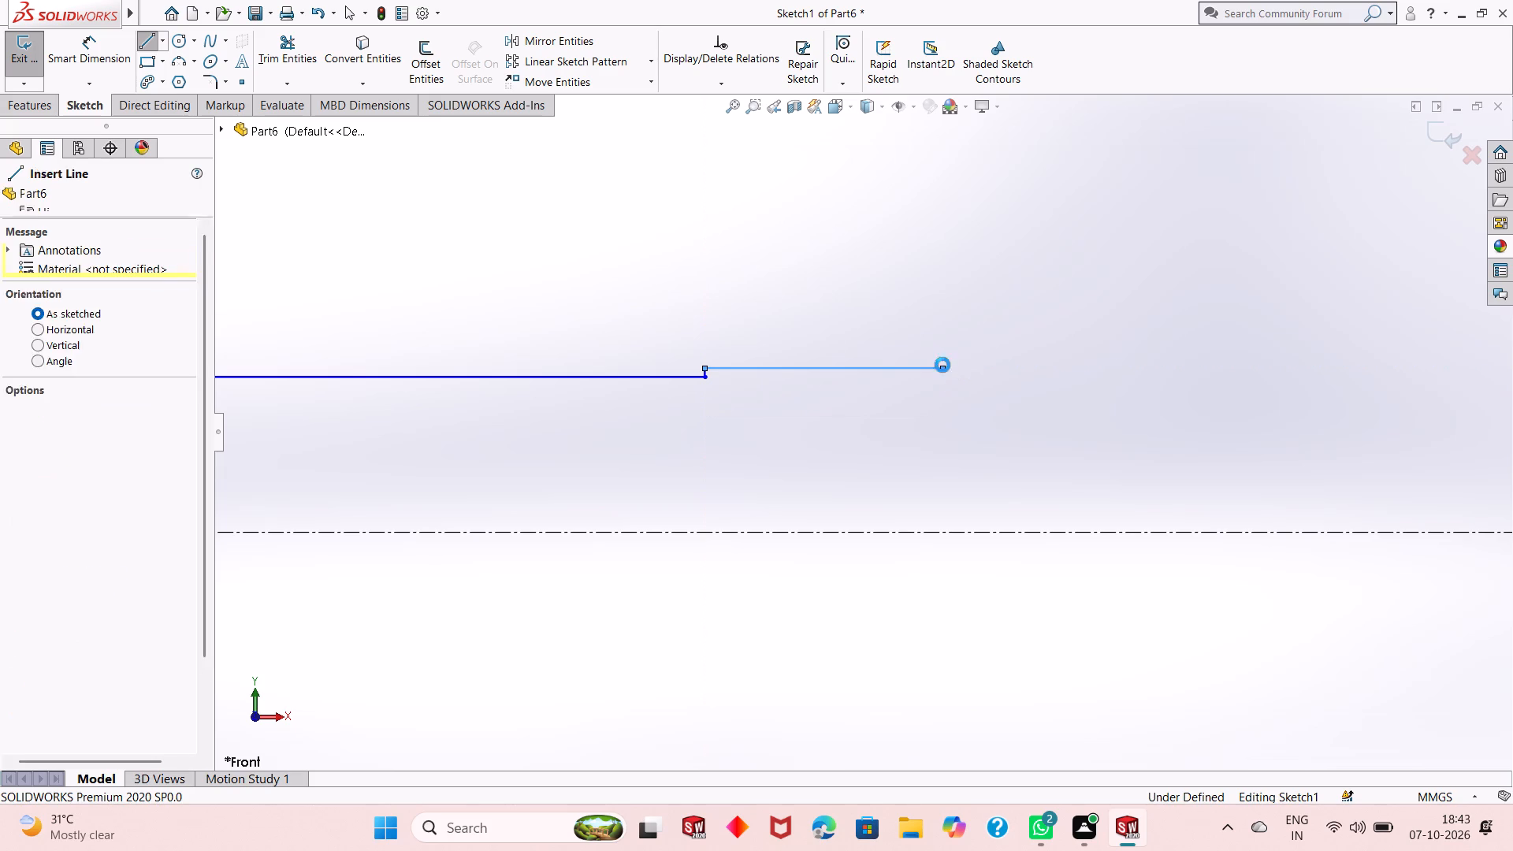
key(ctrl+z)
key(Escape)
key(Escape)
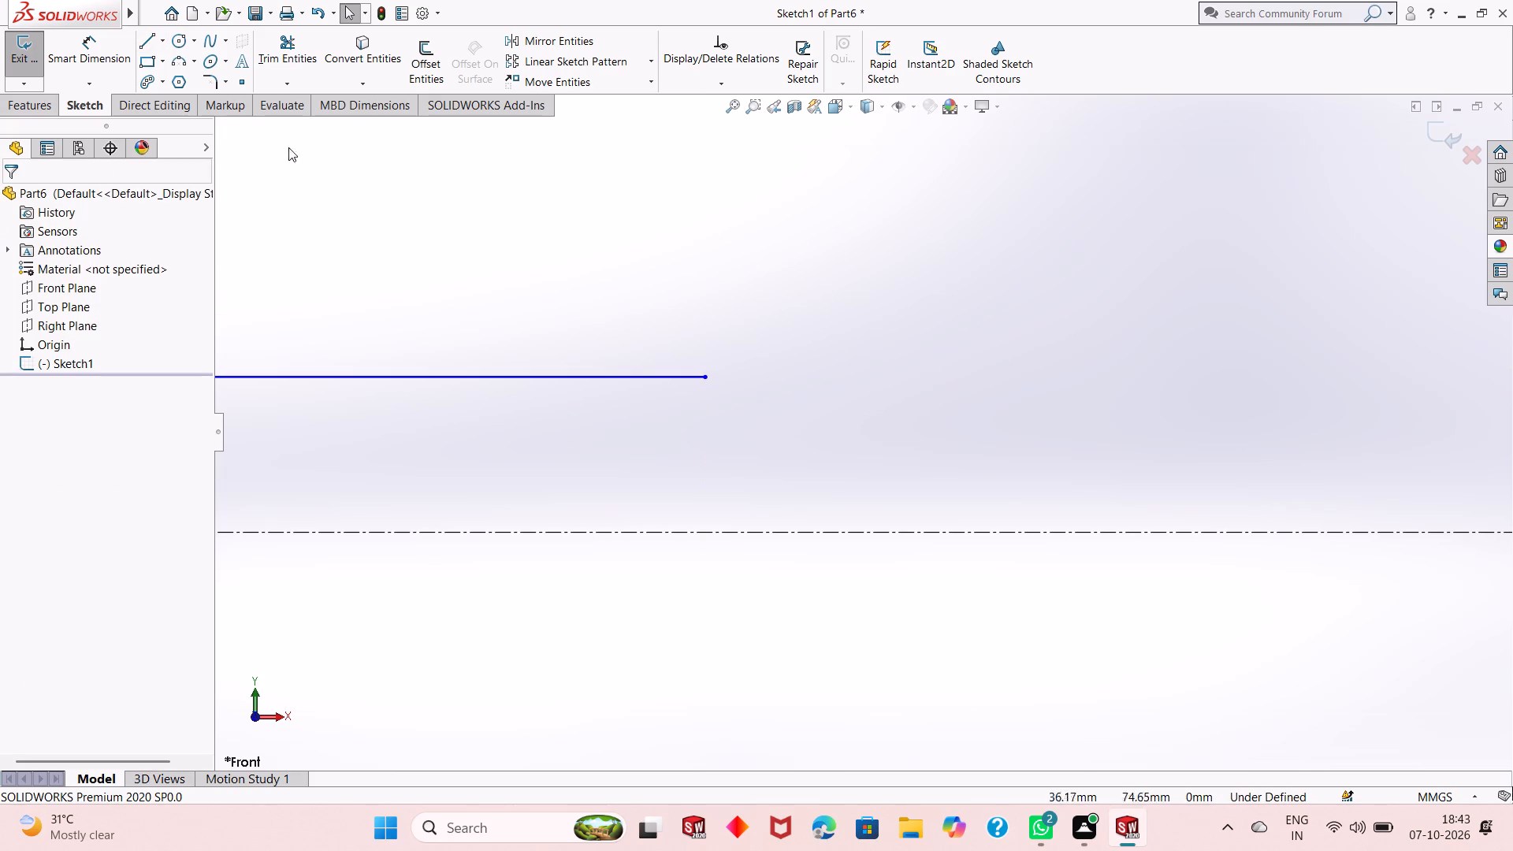
From the first horizontal line's free end, draw a 5 mm vertical step up and an 84 mm horizontal line in positive X.
click(138, 46)
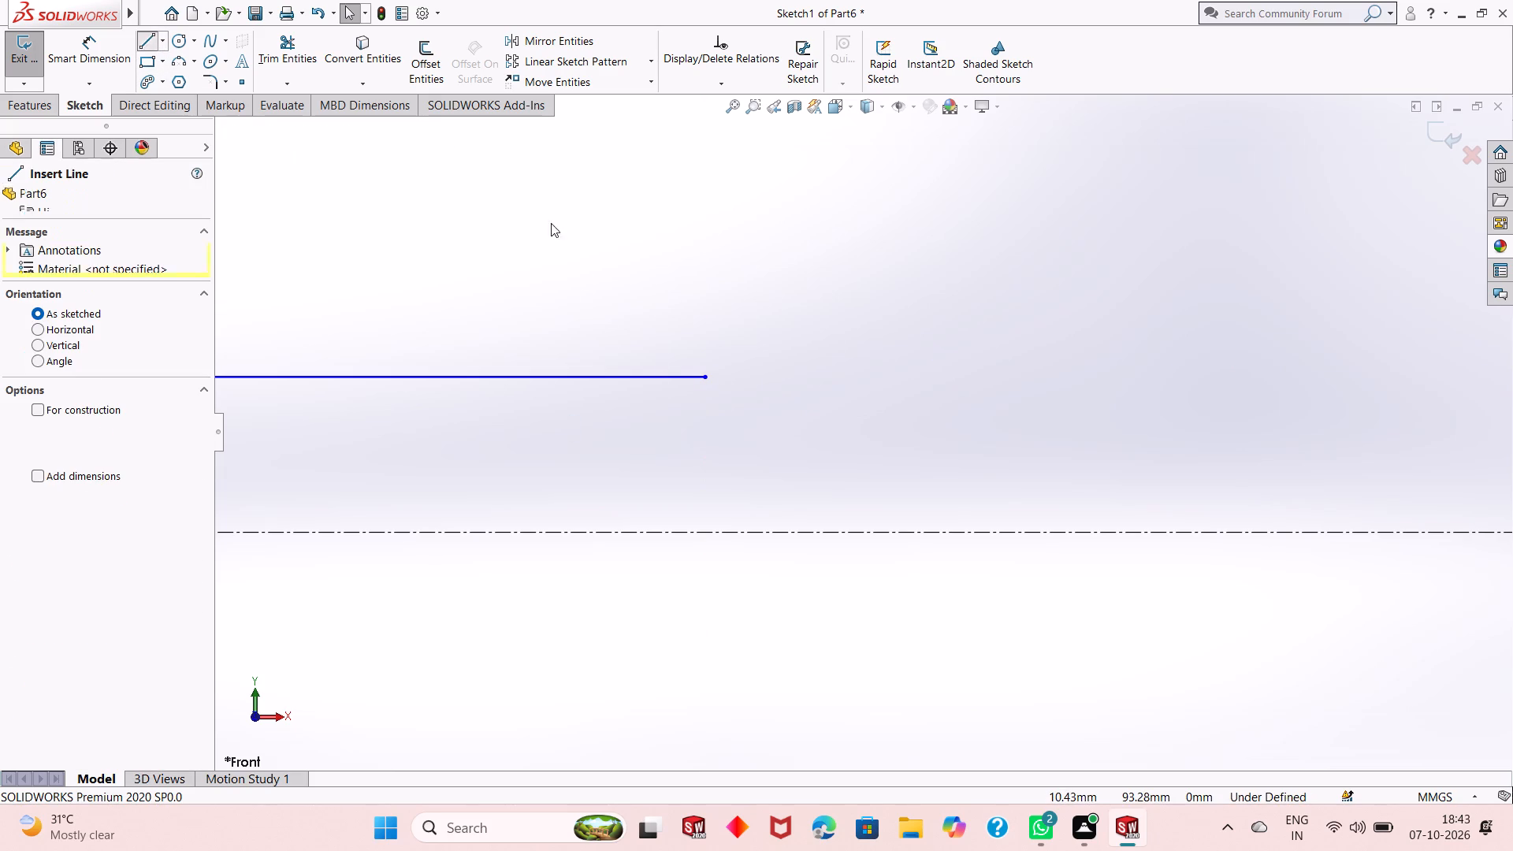
click(704, 377)
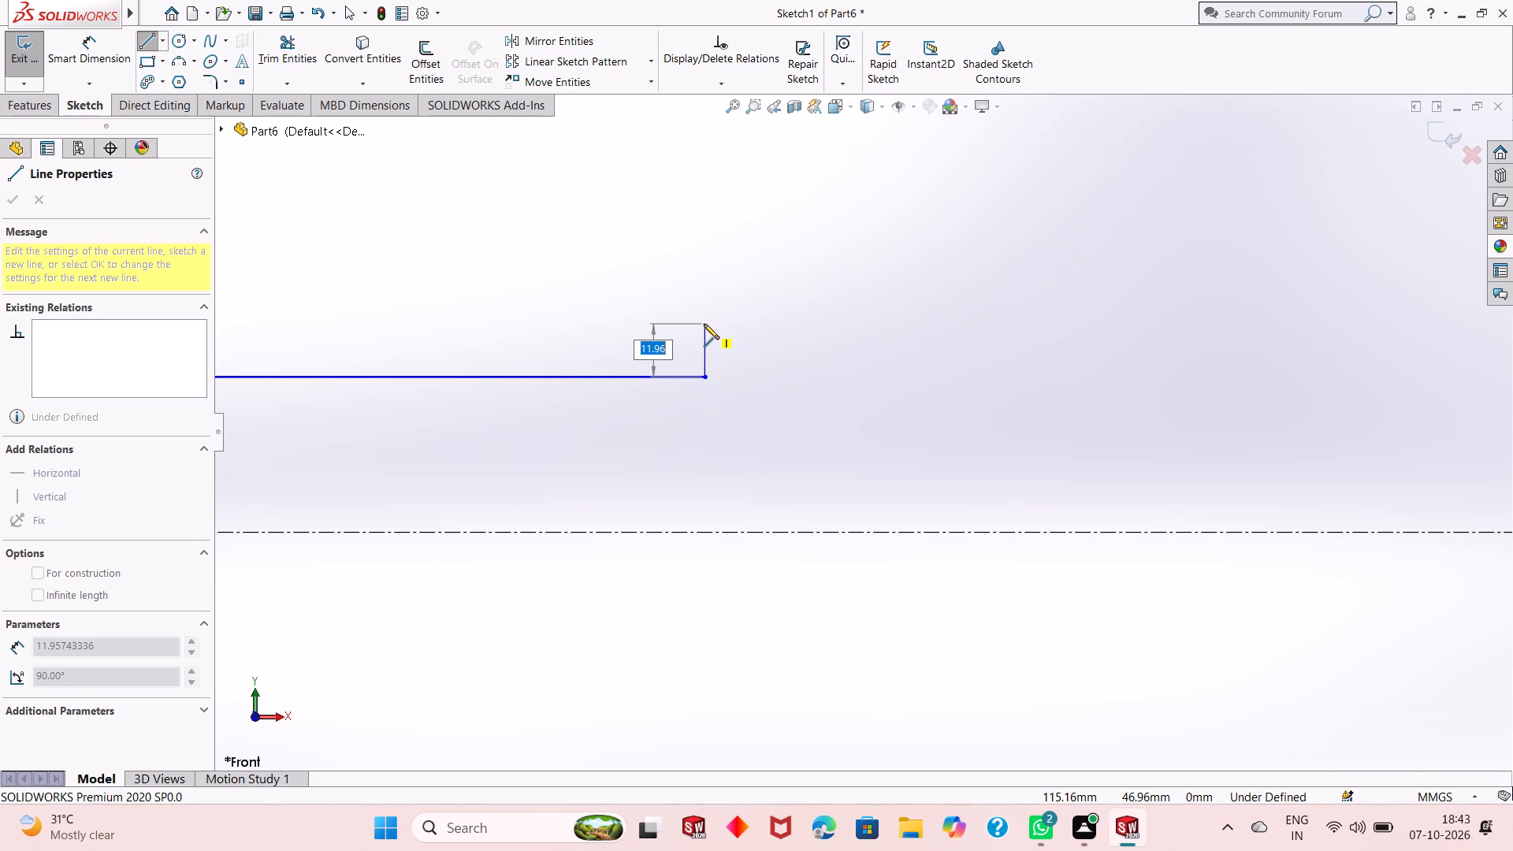
key(8)
key(BackSpace)
key(5)
key(Return)
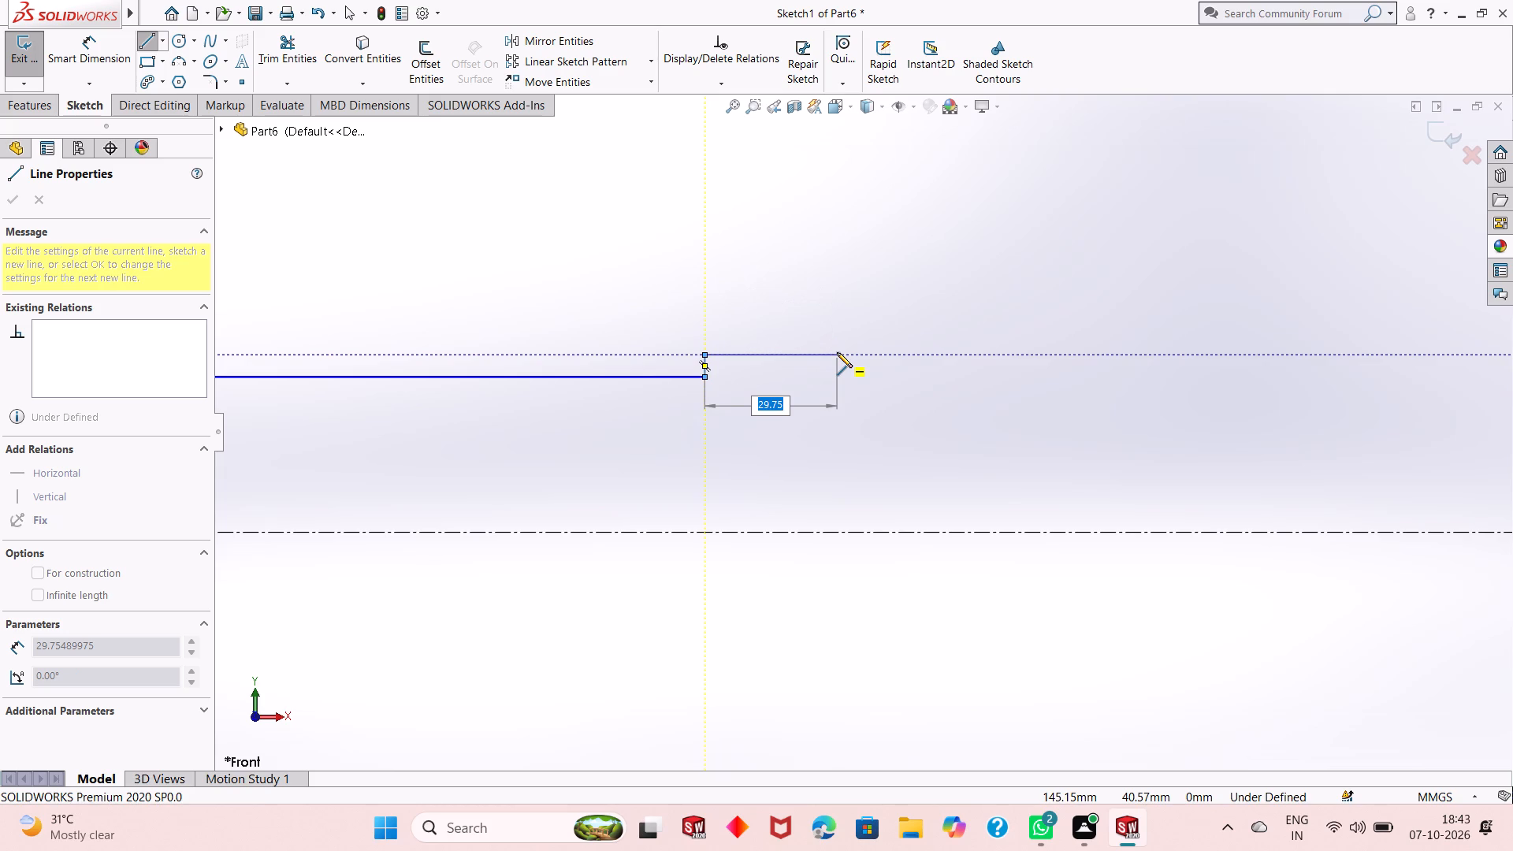
text(84)
key(Return)
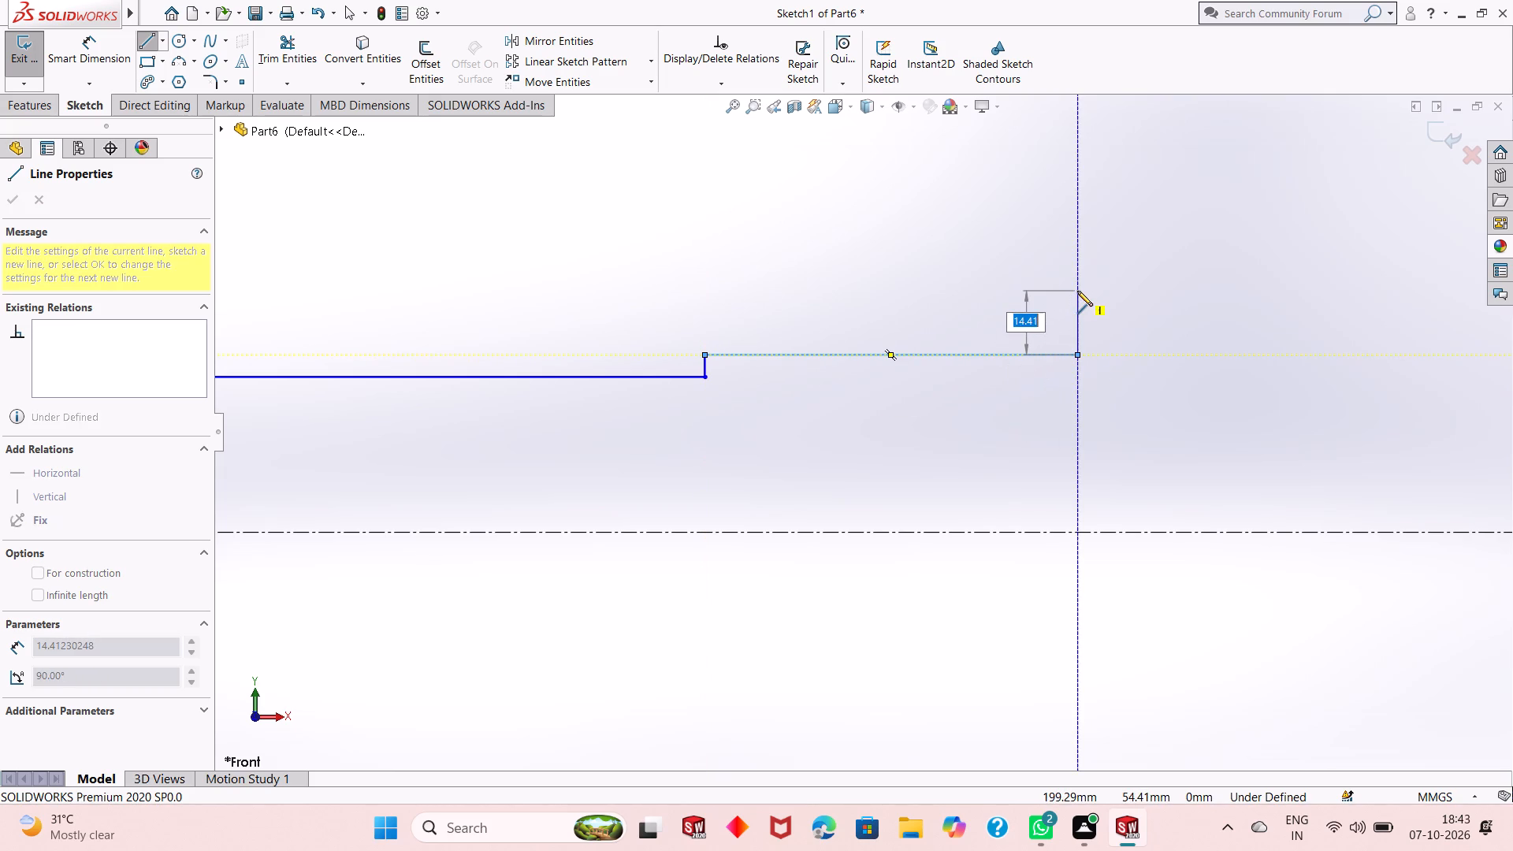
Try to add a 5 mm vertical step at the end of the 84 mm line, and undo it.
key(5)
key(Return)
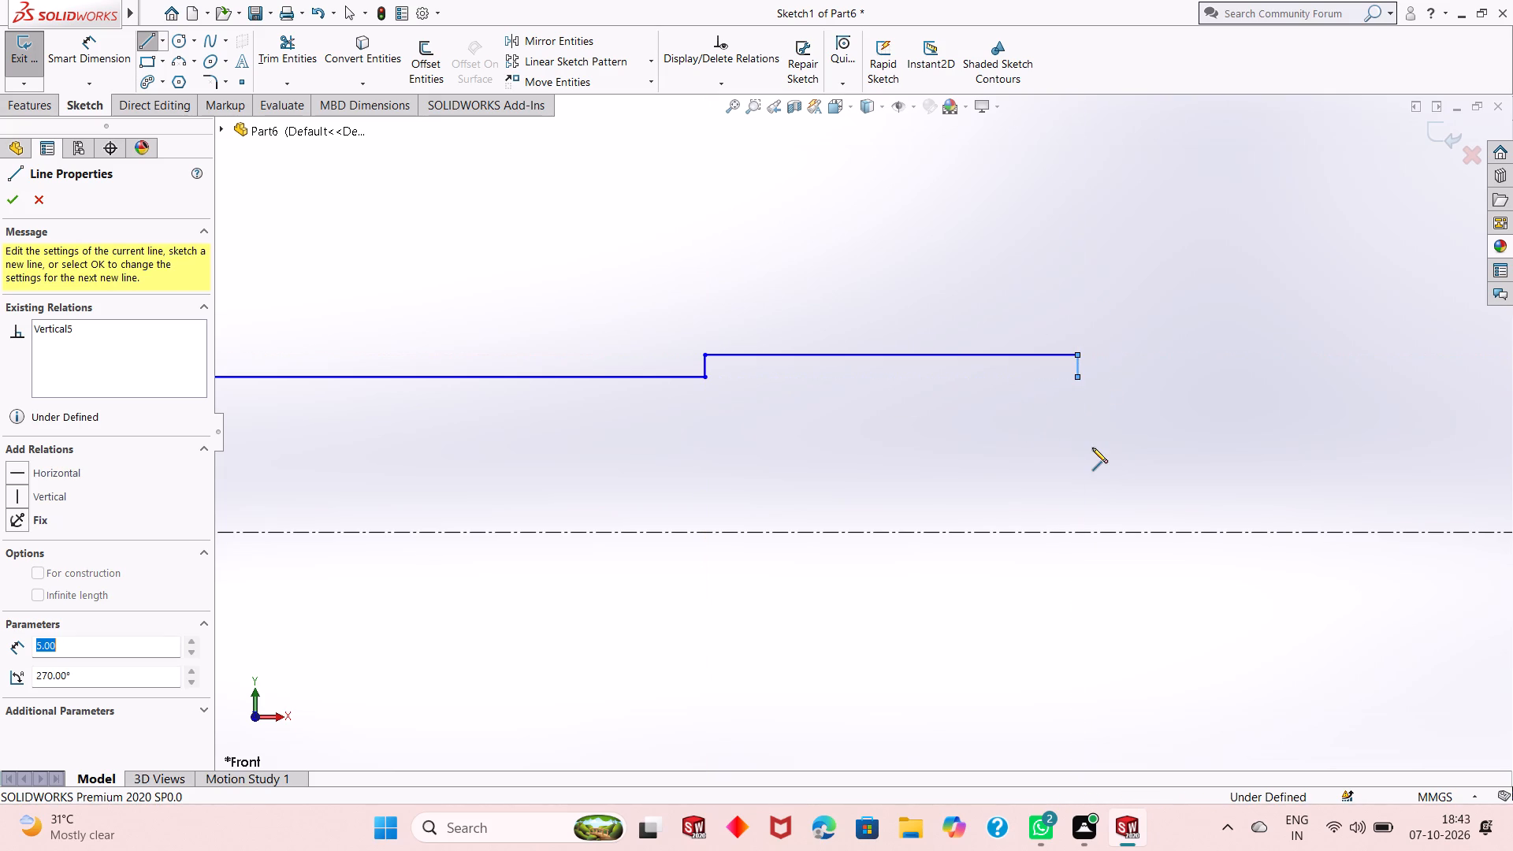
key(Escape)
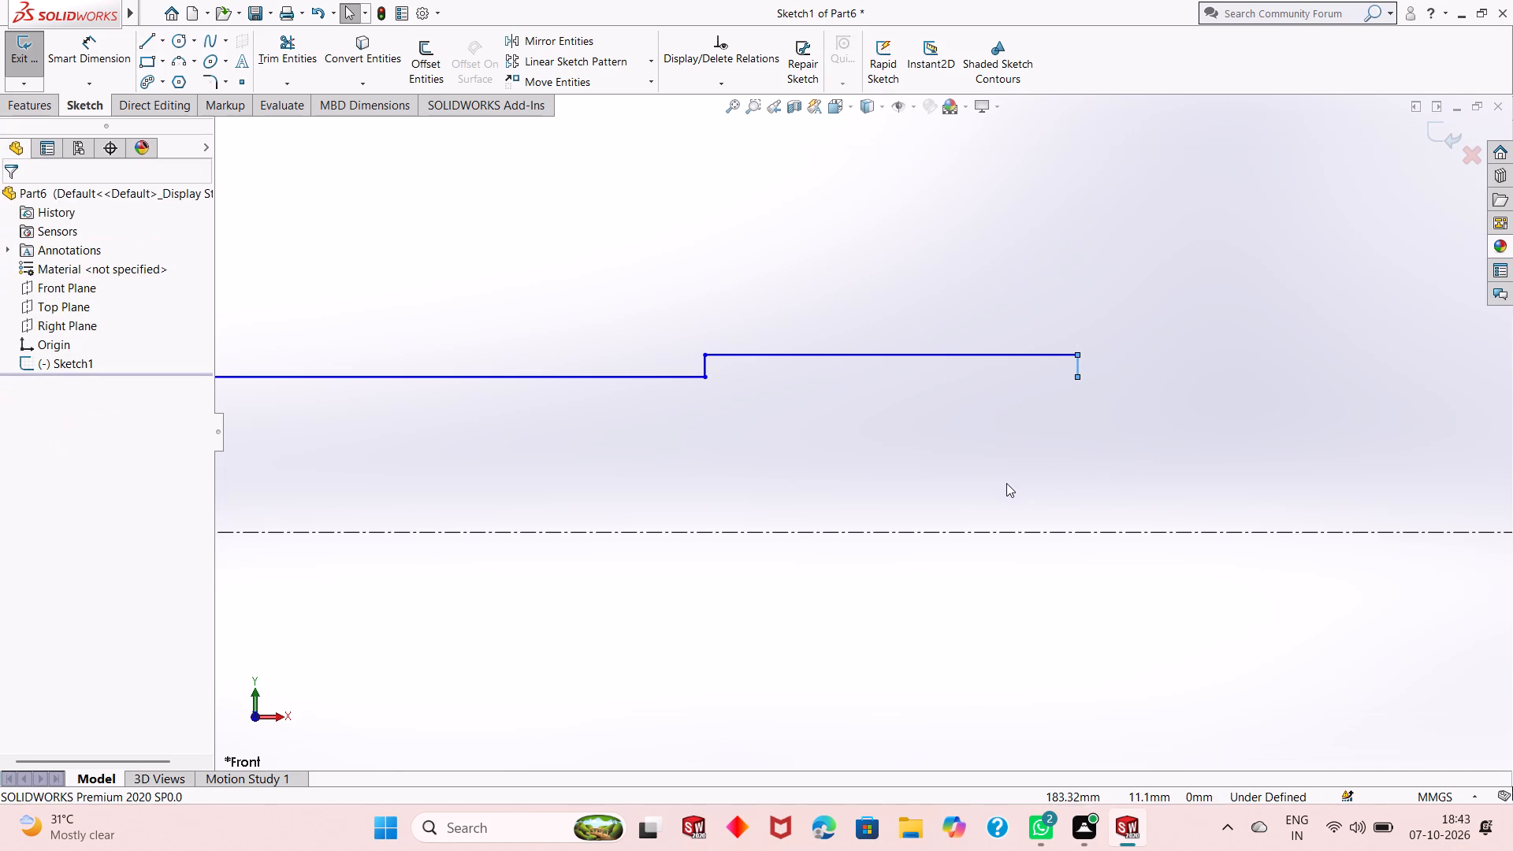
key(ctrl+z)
From the 84 mm line's free end, draw a 5 mm vertical step up and a 188 mm horizontal line in positive X.
scroll(841, 478, up, 7)
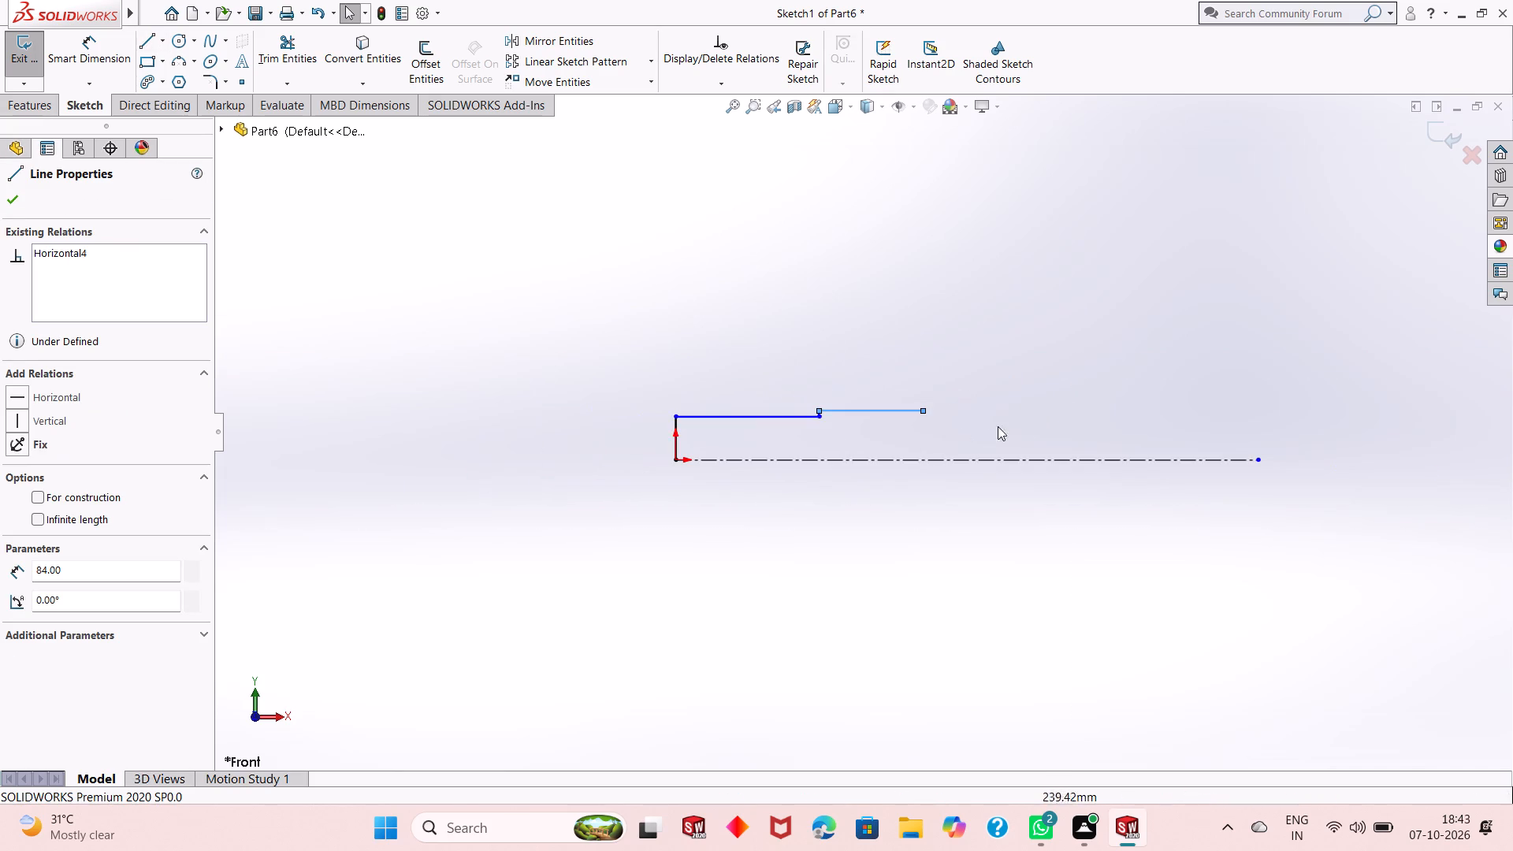
scroll(1102, 424, down, 3)
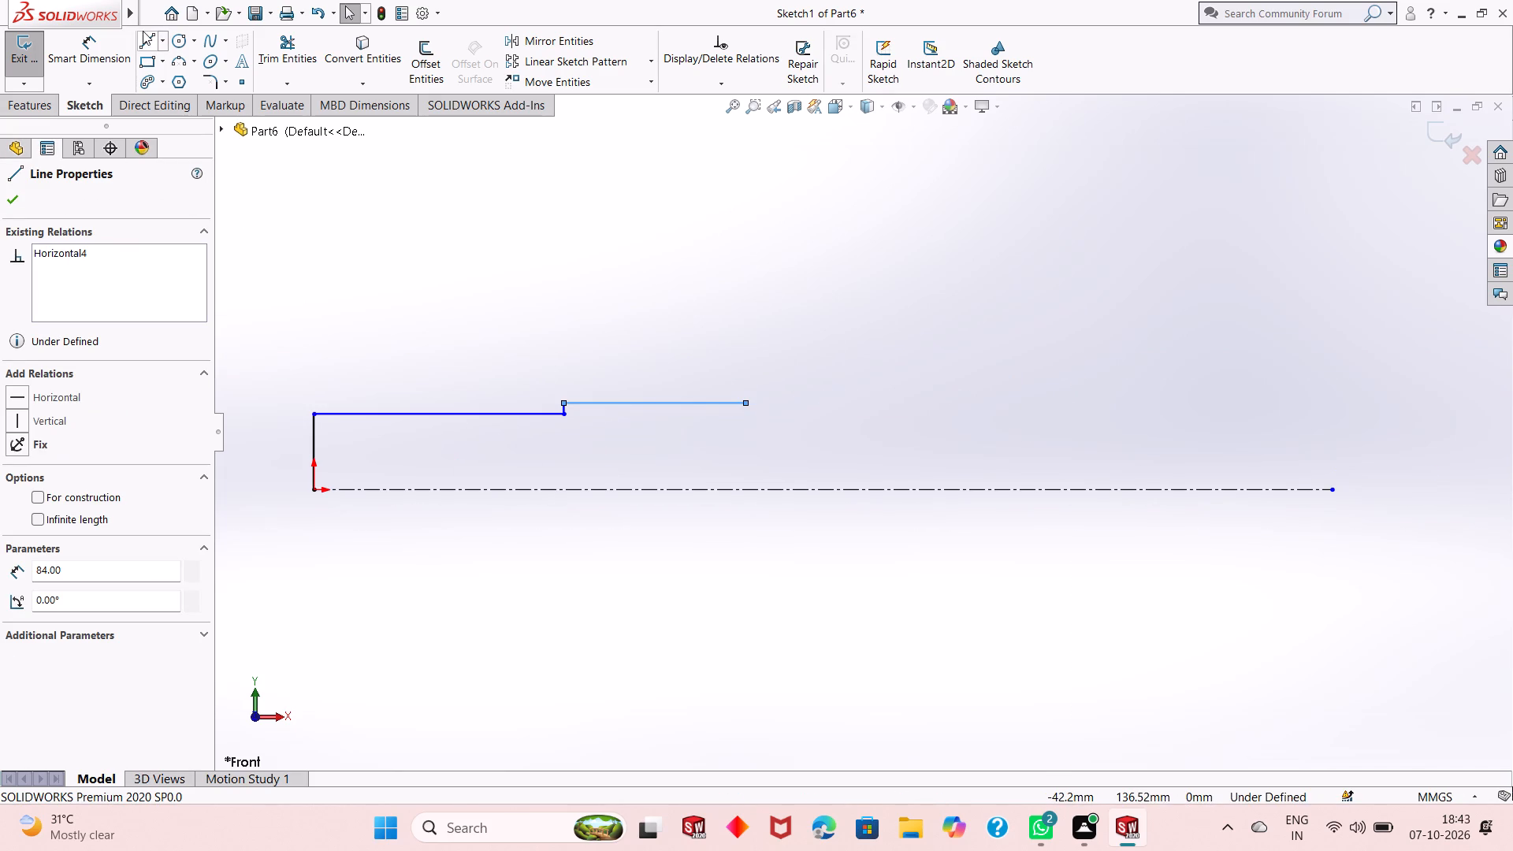
click(143, 36)
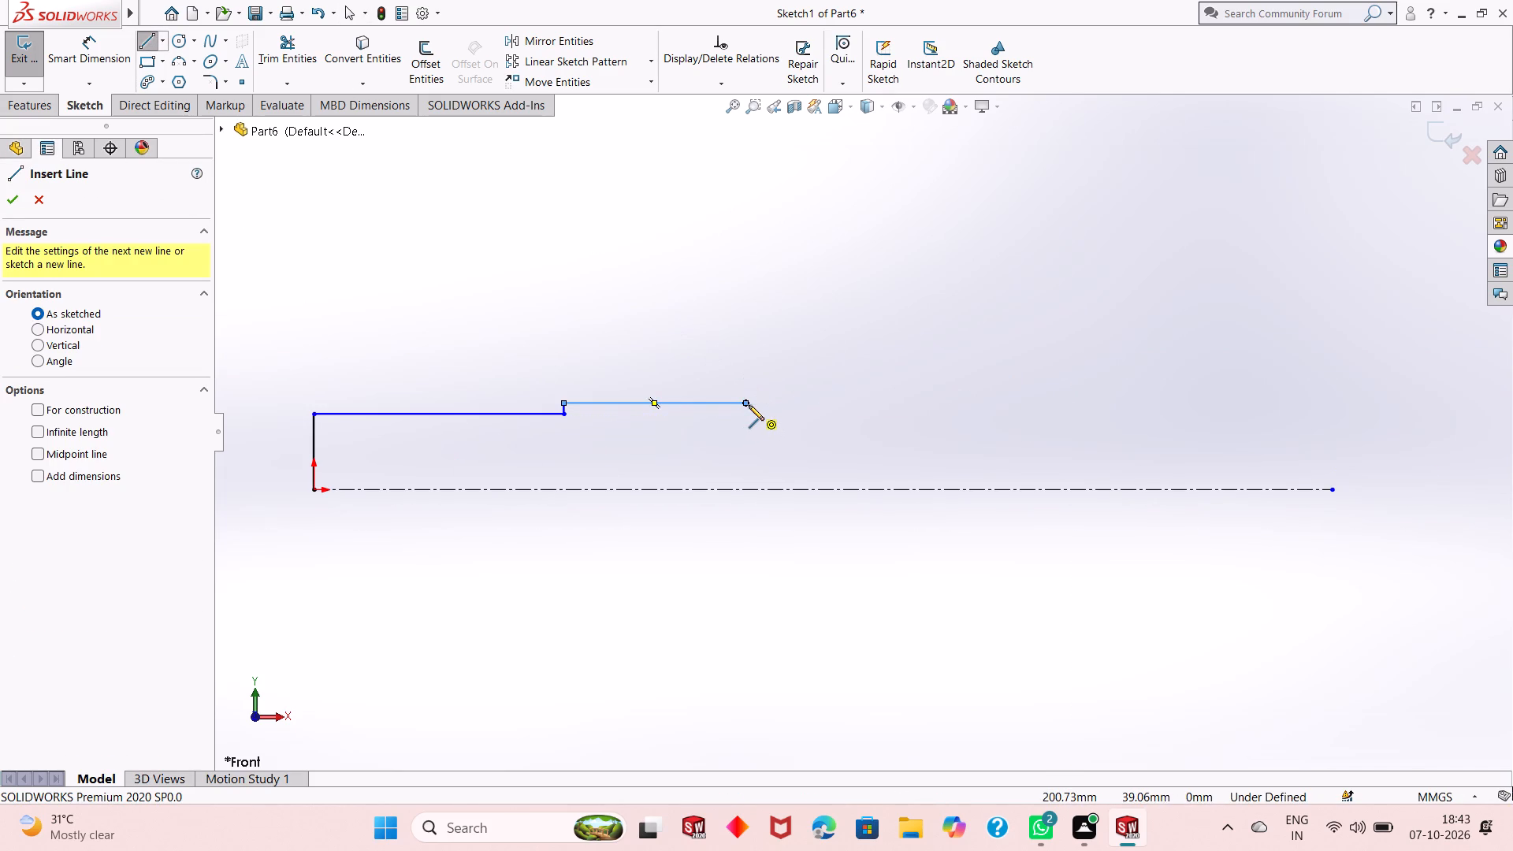
click(749, 405)
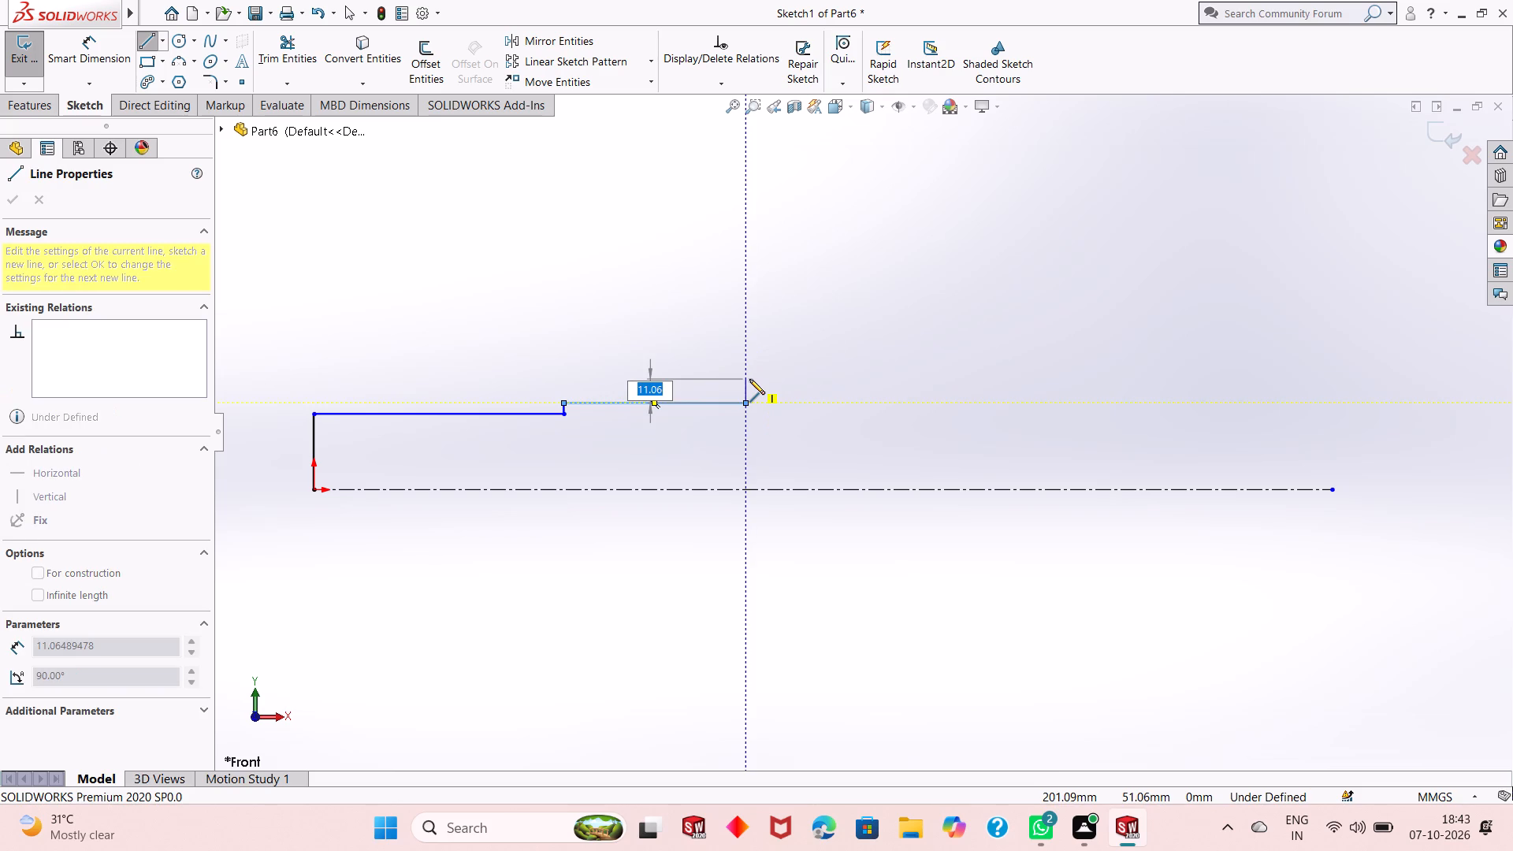
key(5)
key(Return)
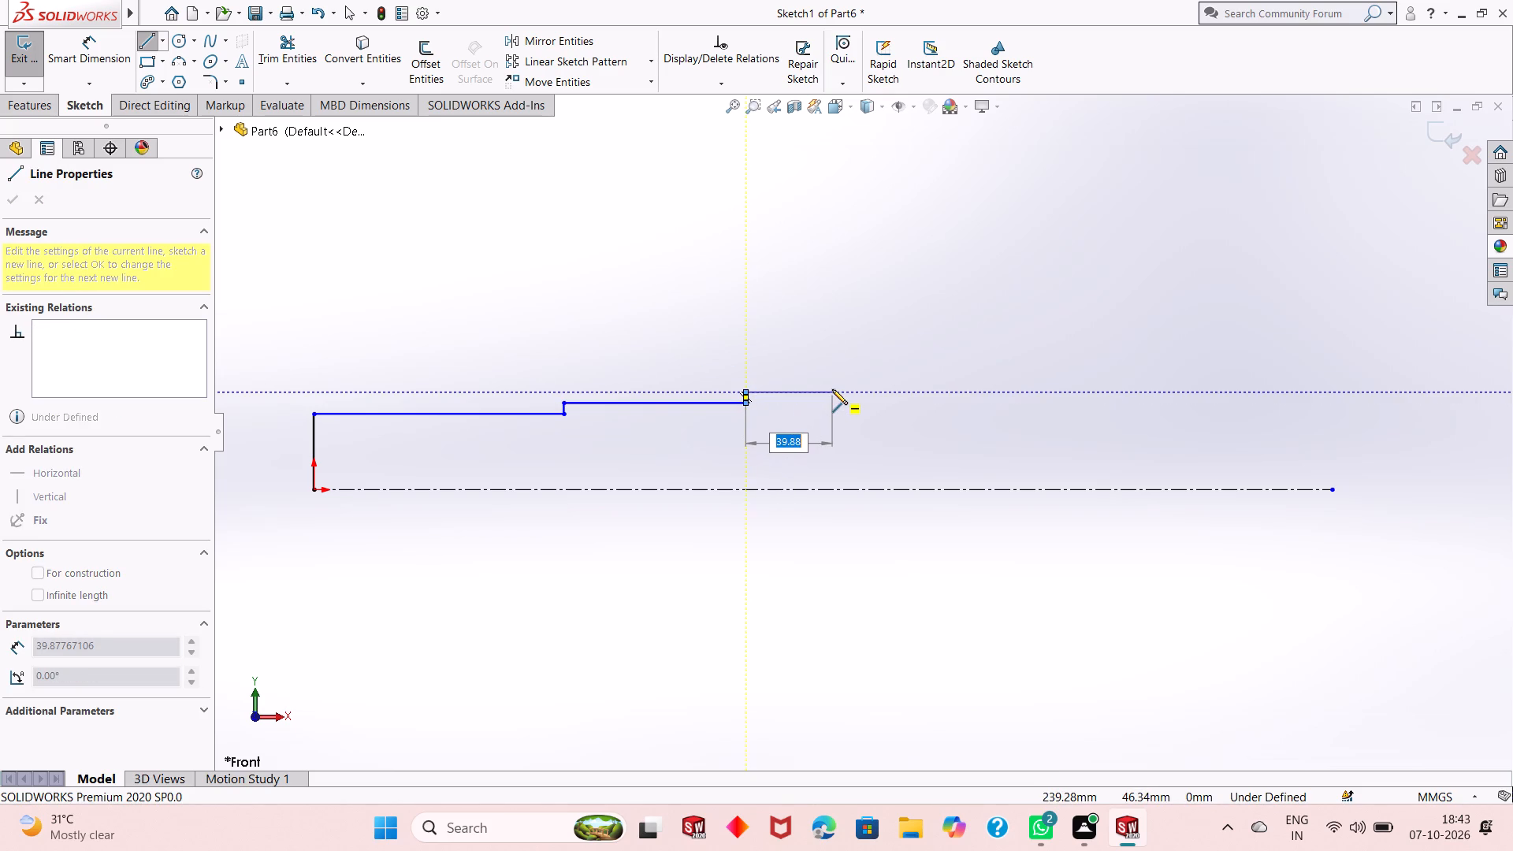
key(1)
text(88)
key(Return)
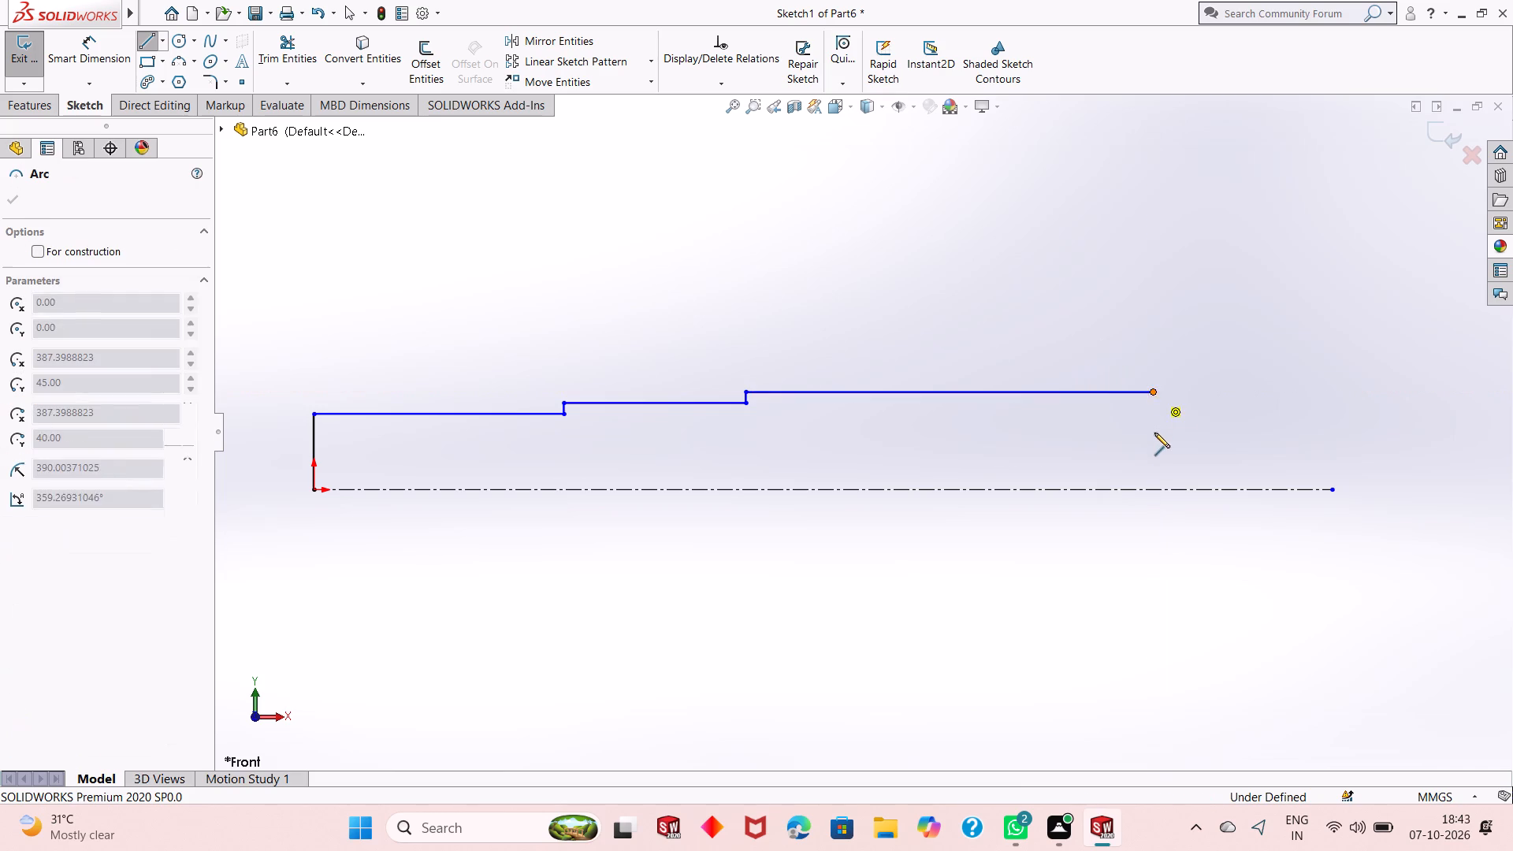
key(Escape)
key(Escape)
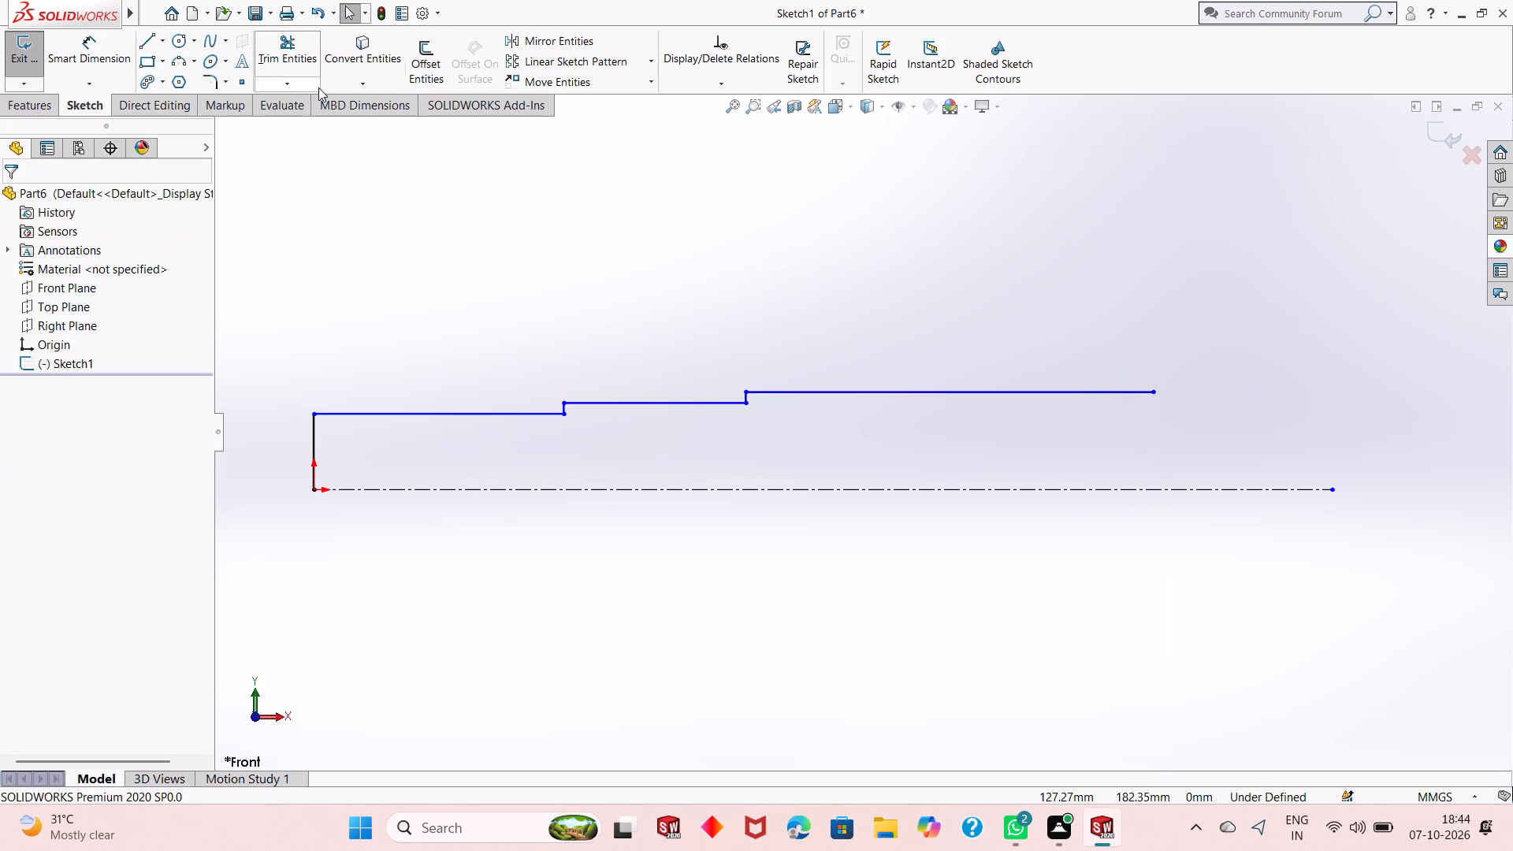
From the 188 mm line's free end, draw a 5 mm vertical step down and a horizontal line ending directly above the centerline's far endpoint.
click(139, 46)
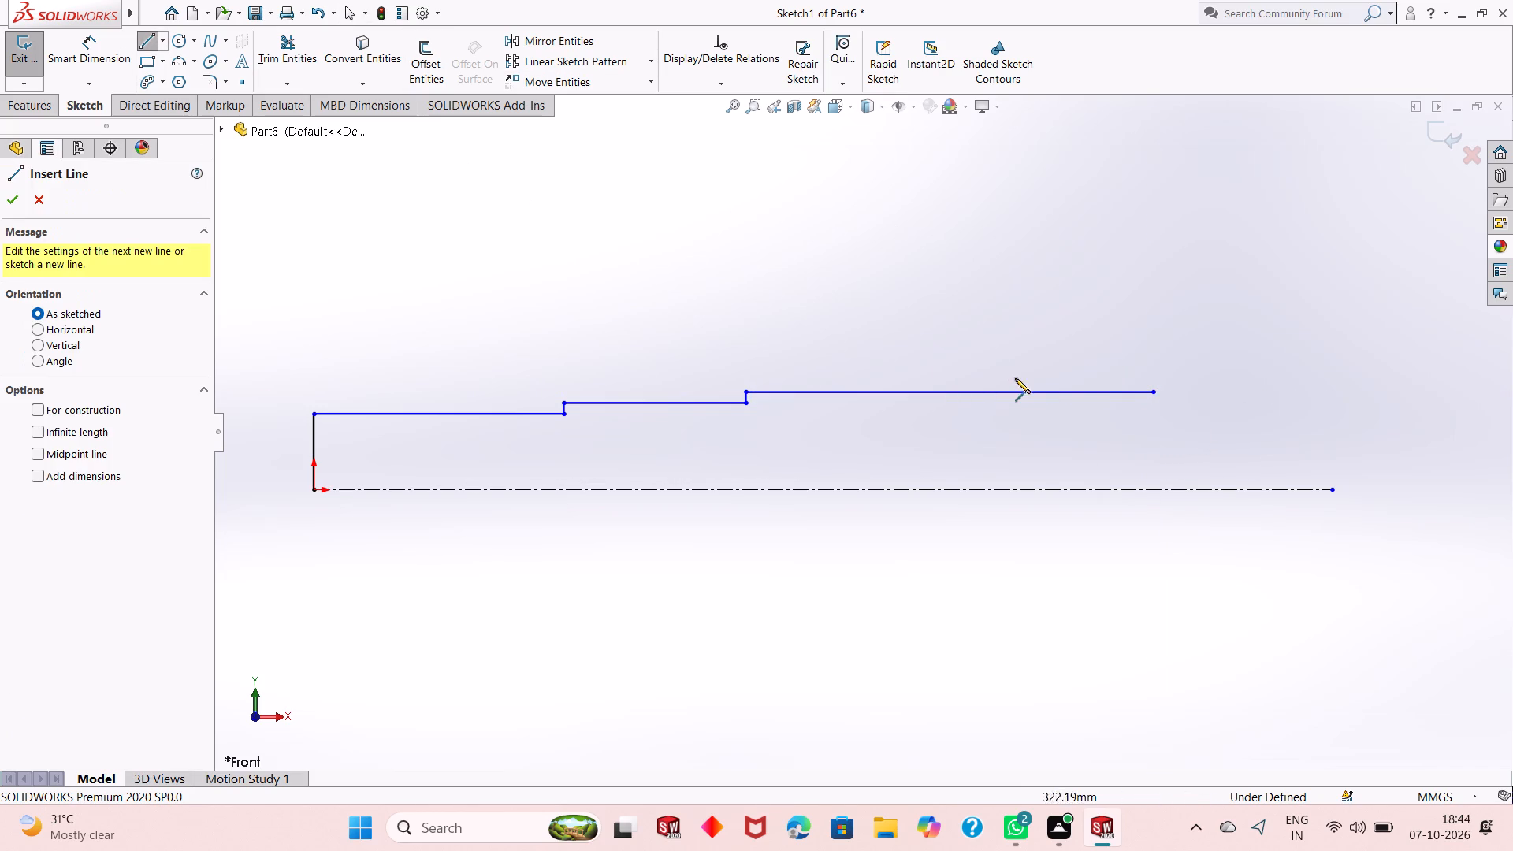
click(1151, 394)
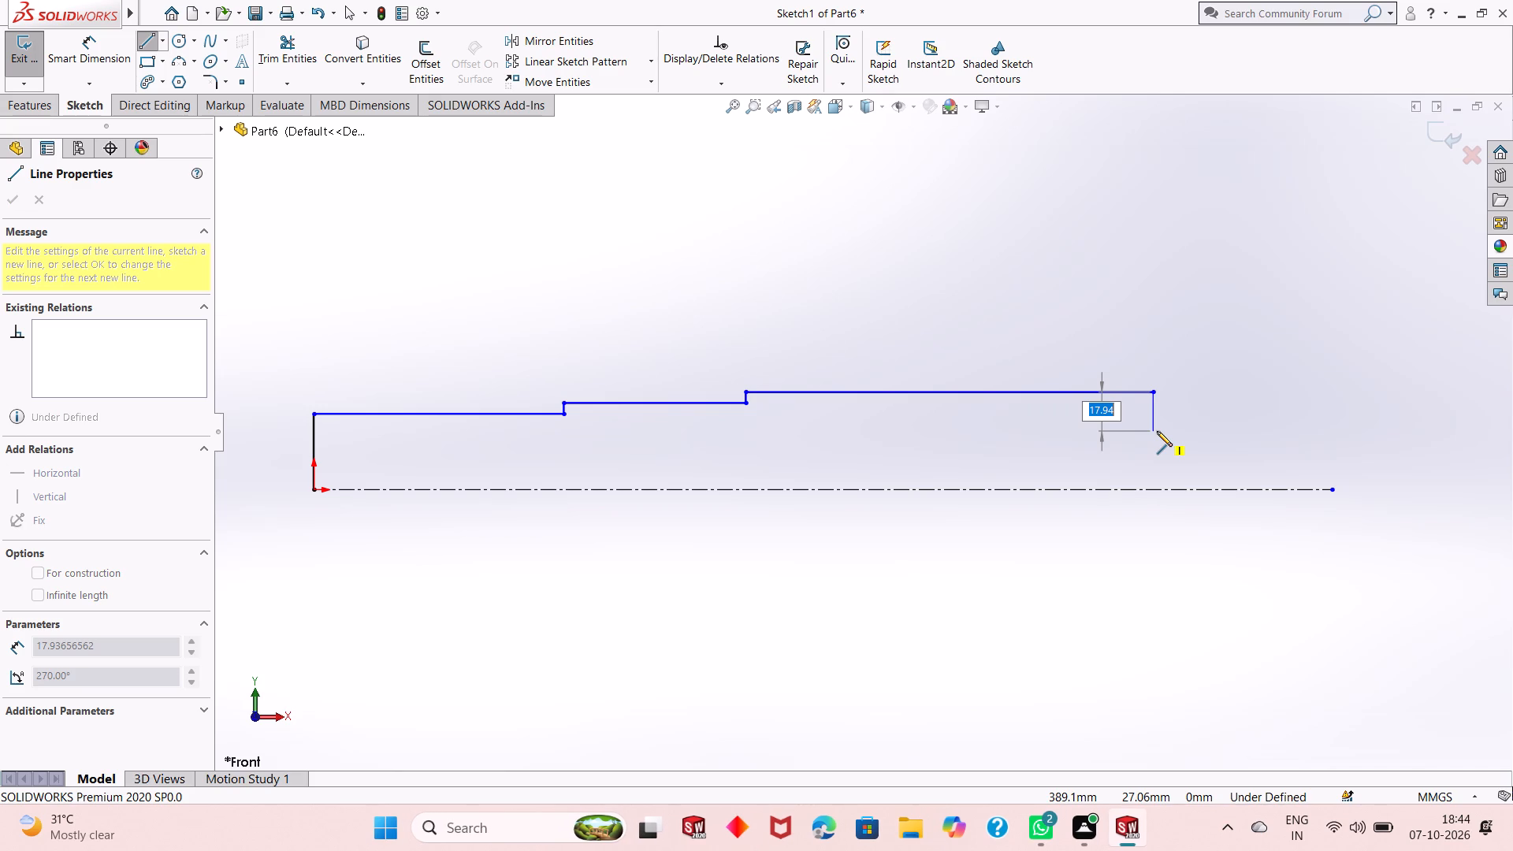
key(5)
key(Return)
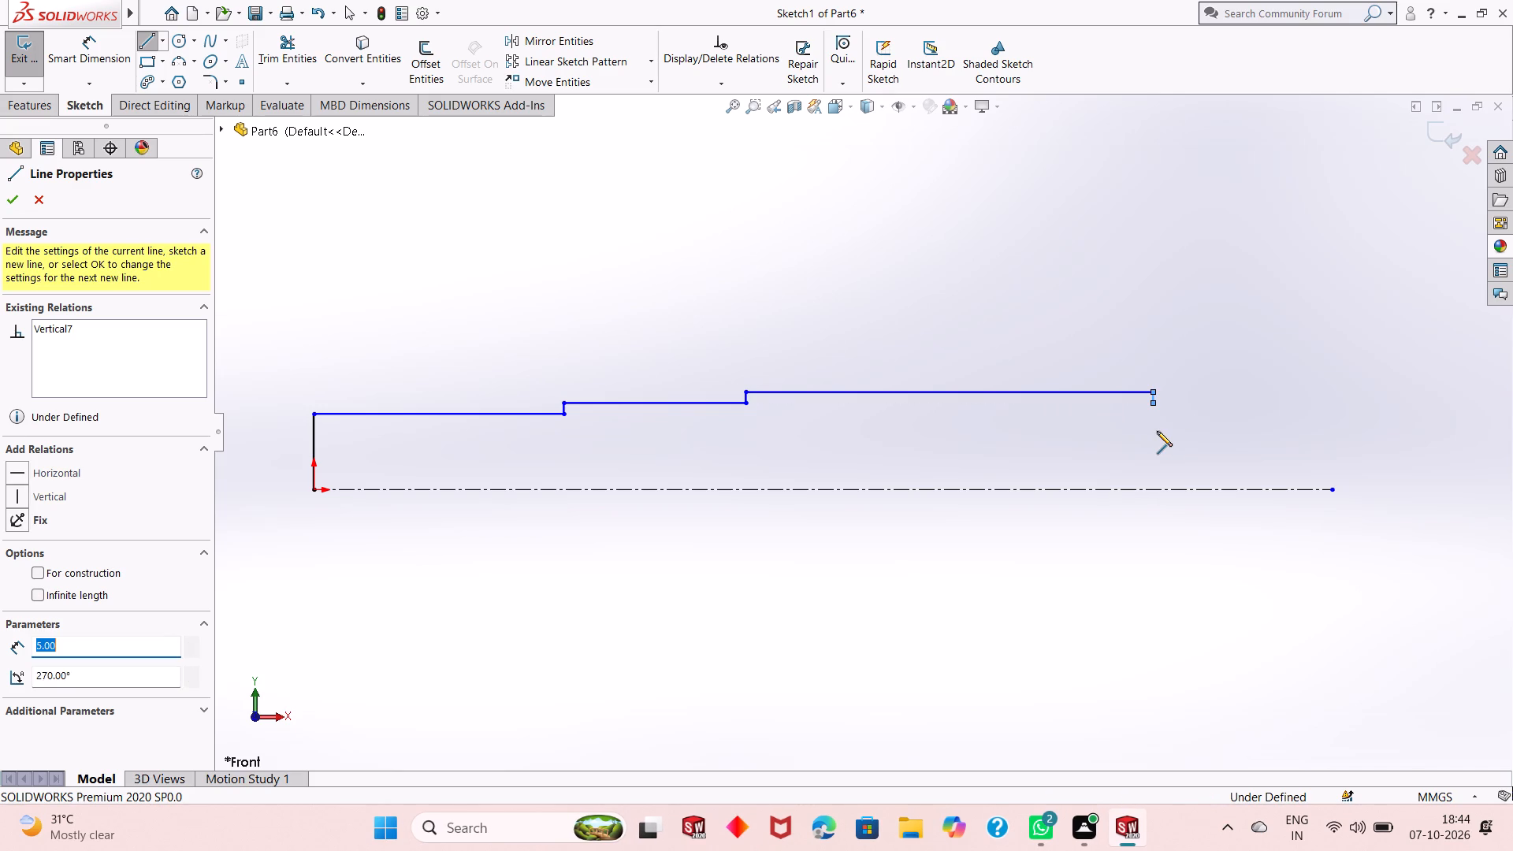
click(1333, 400)
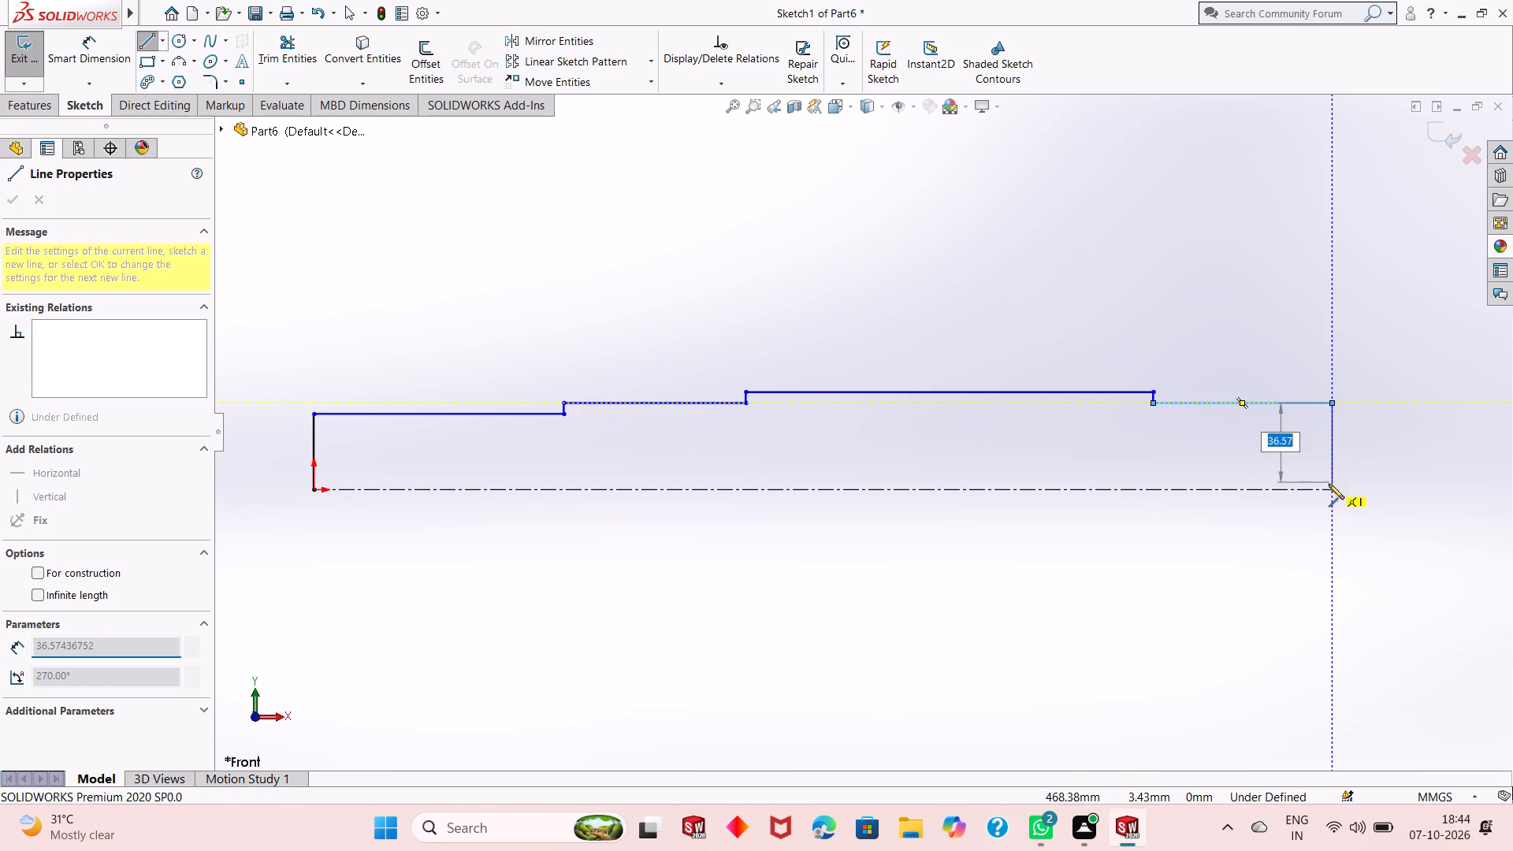
Close off the profile's far end with a vertical line down to the centerline's endpoint, and finish the line chain.
click(1333, 486)
right_click(1381, 456)
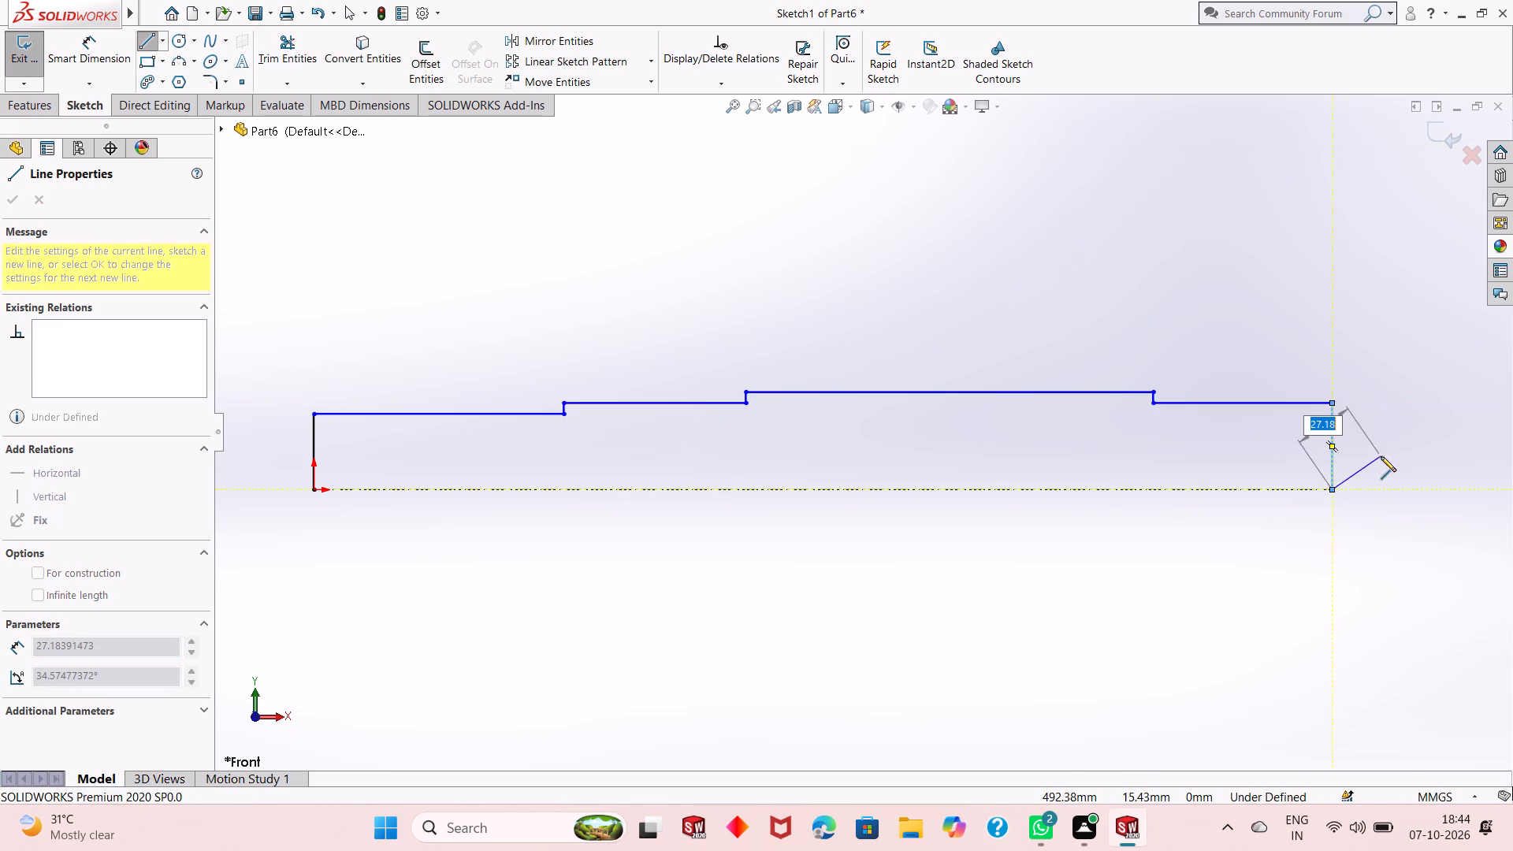
click(1408, 463)
Dimension the vertical line at the profile's far end at 40 mm.
scroll(983, 490, up, 1)
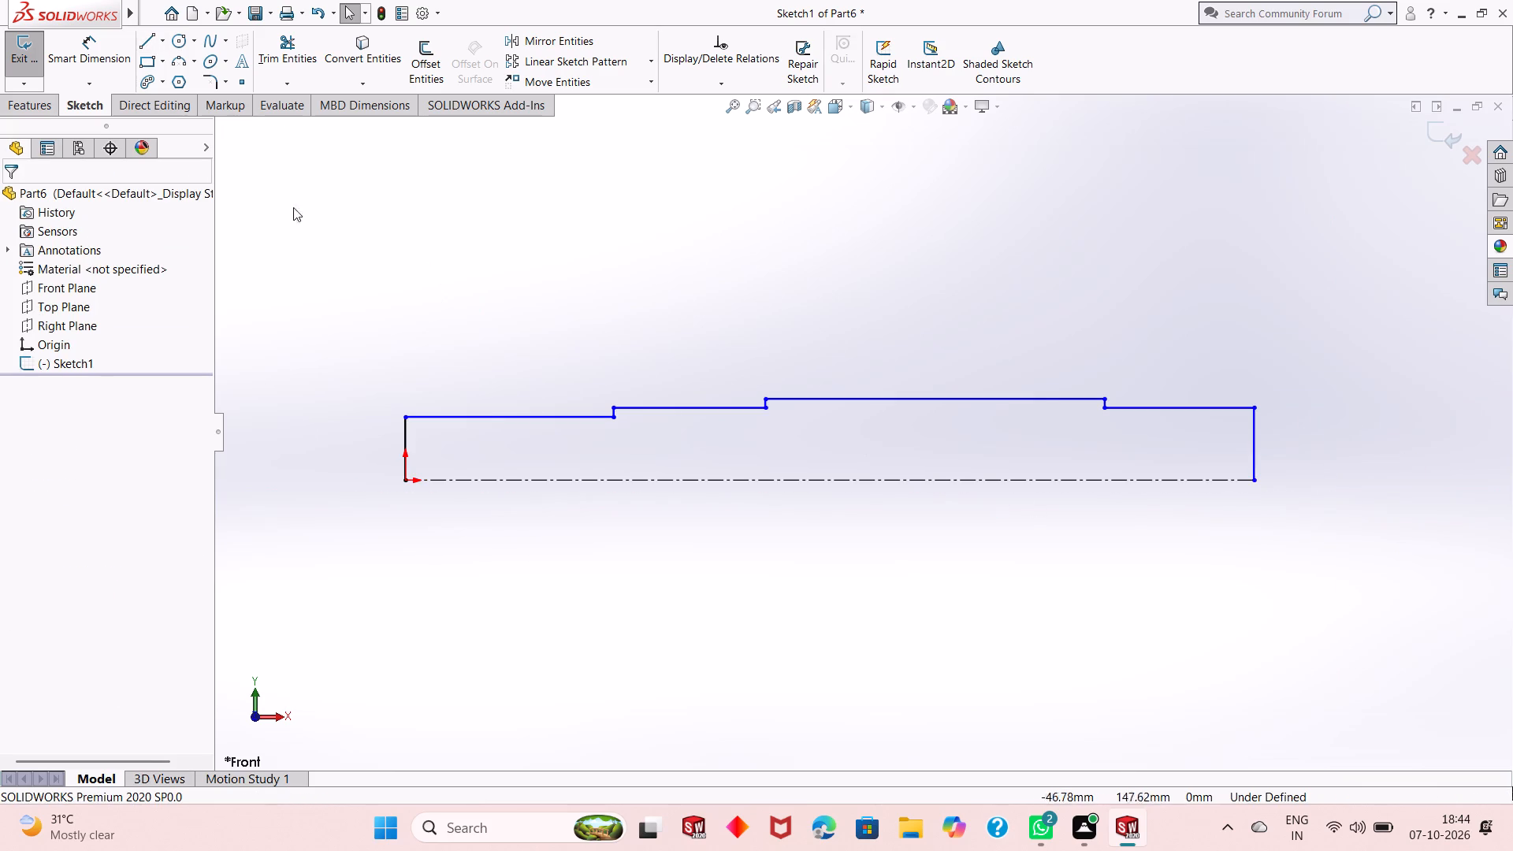
click(73, 64)
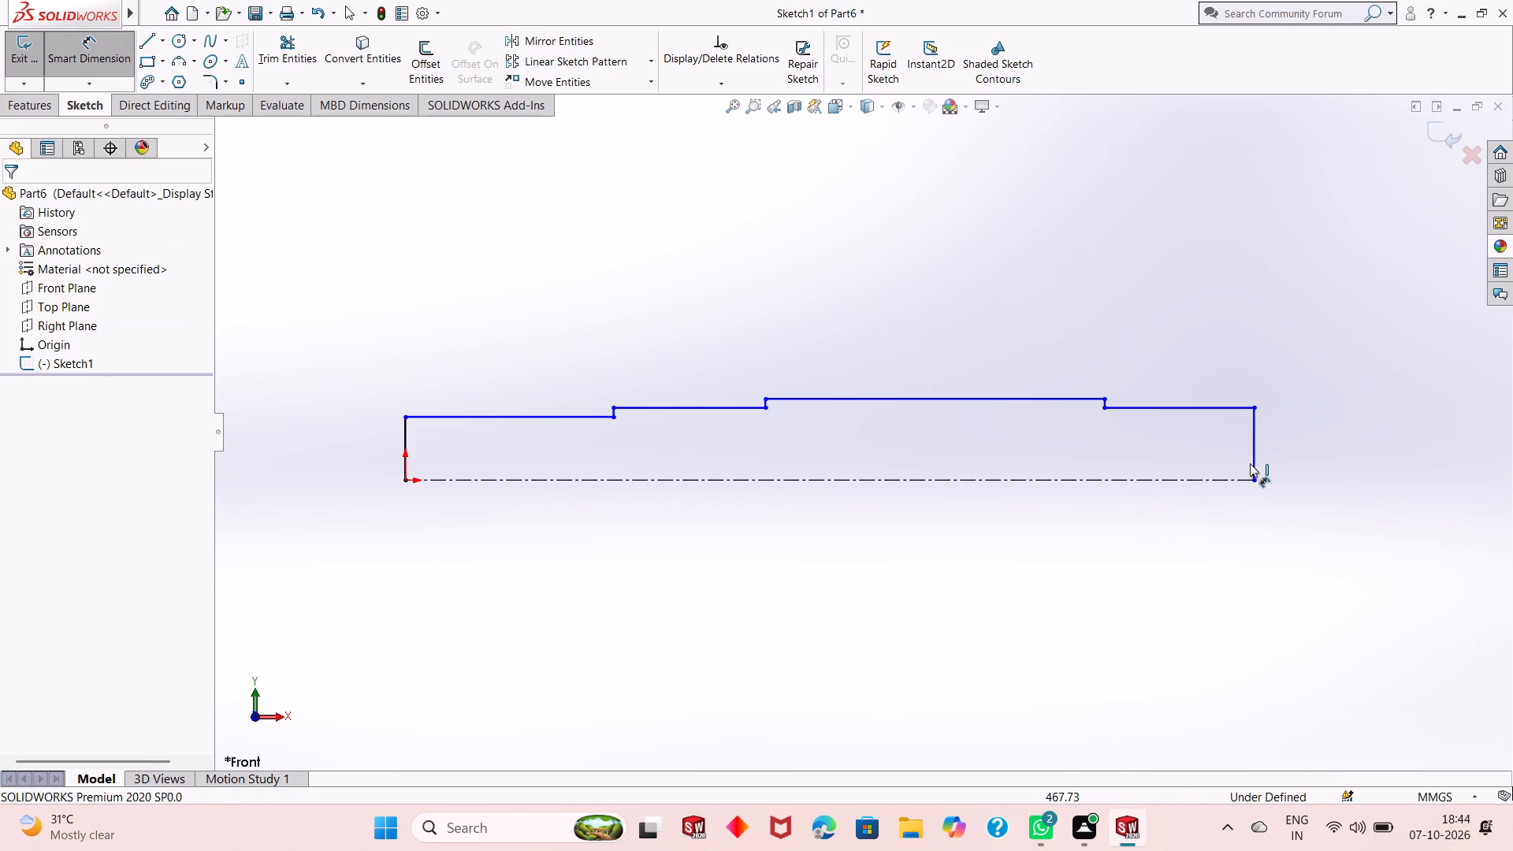
click(1251, 463)
click(1329, 462)
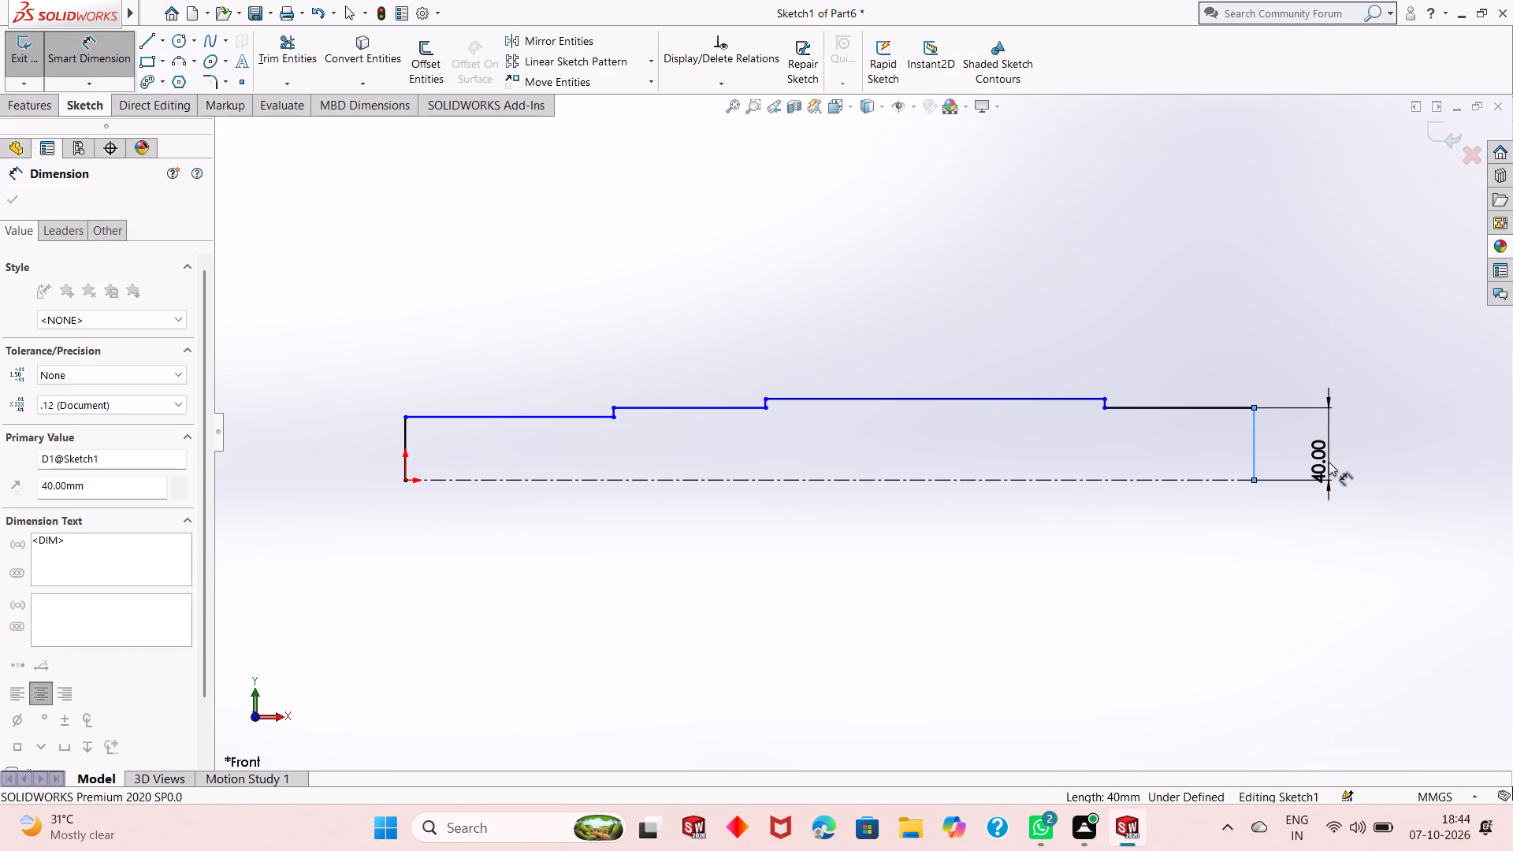
key(Return)
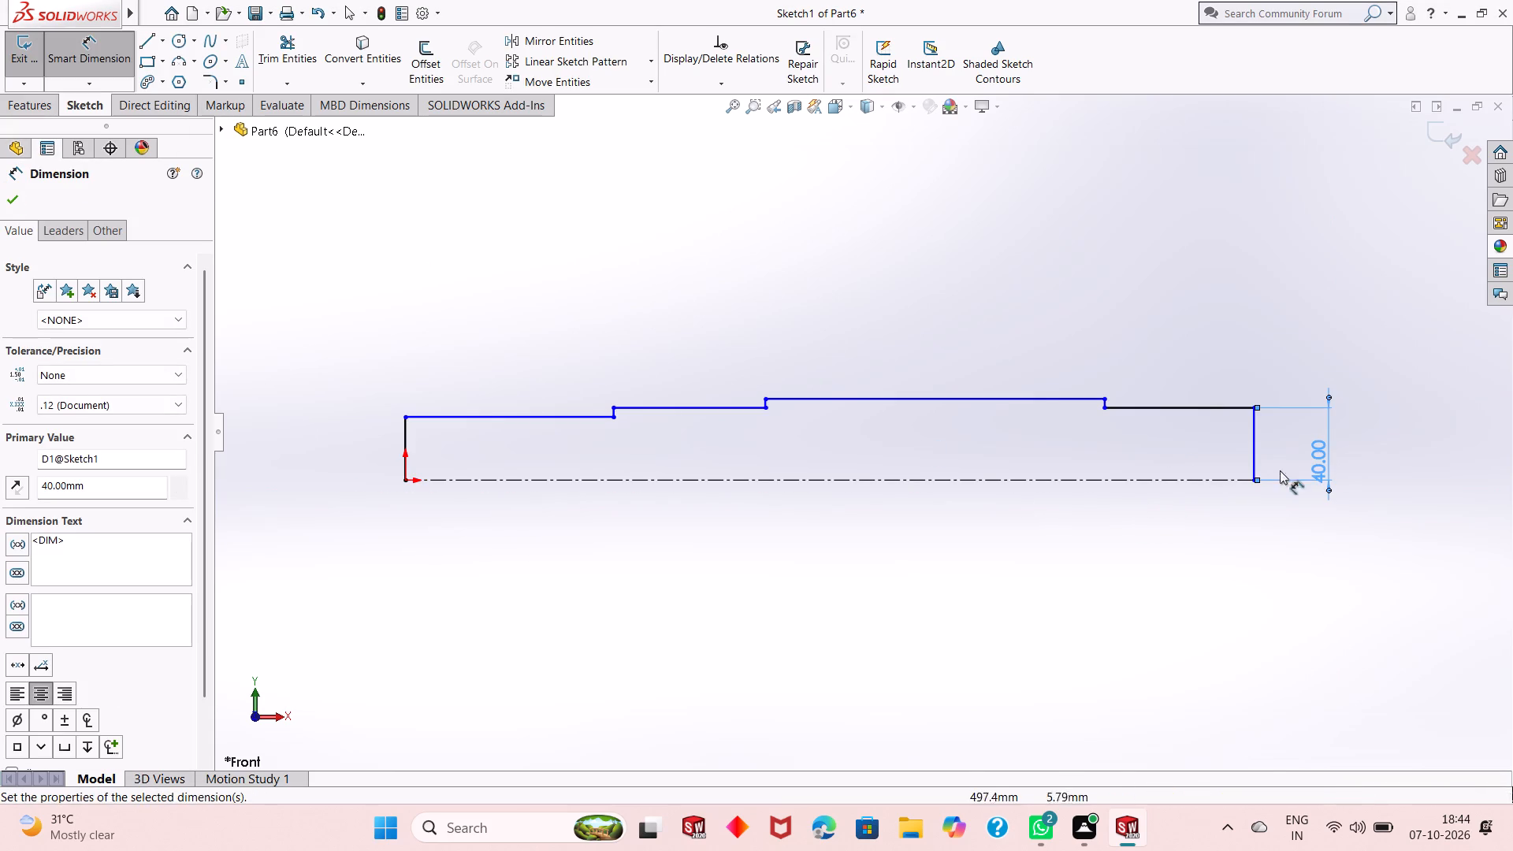
Dimension the last horizontal line at the far end and set its length to 58 mm.
click(1207, 406)
click(1250, 574)
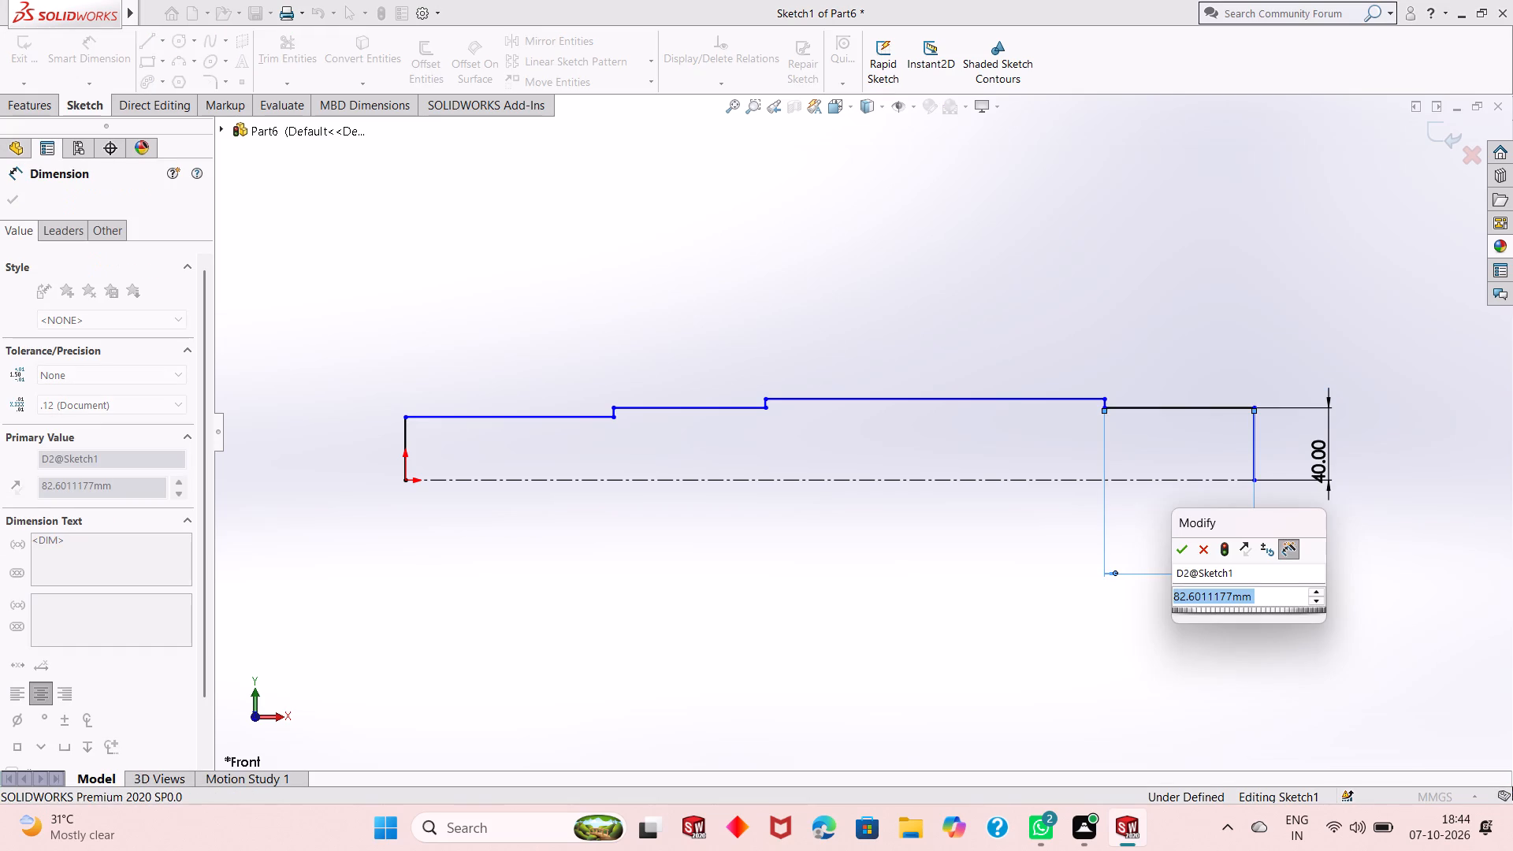
text(58)
key(Return)
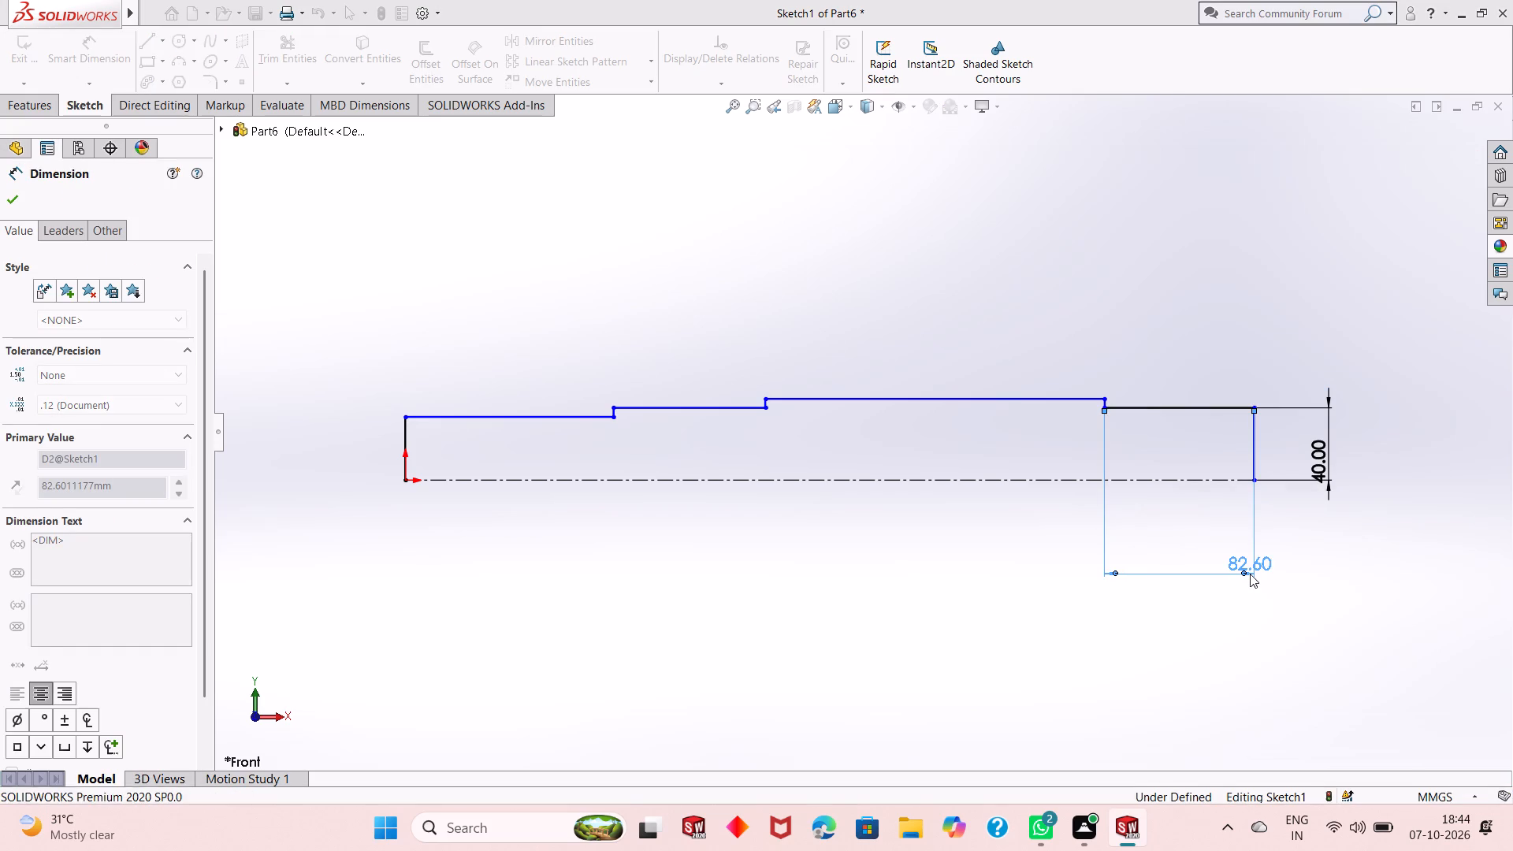
Dimension the height from the centerline to the longest, highest horizontal line at 45 mm.
scroll(1143, 415, down, 2)
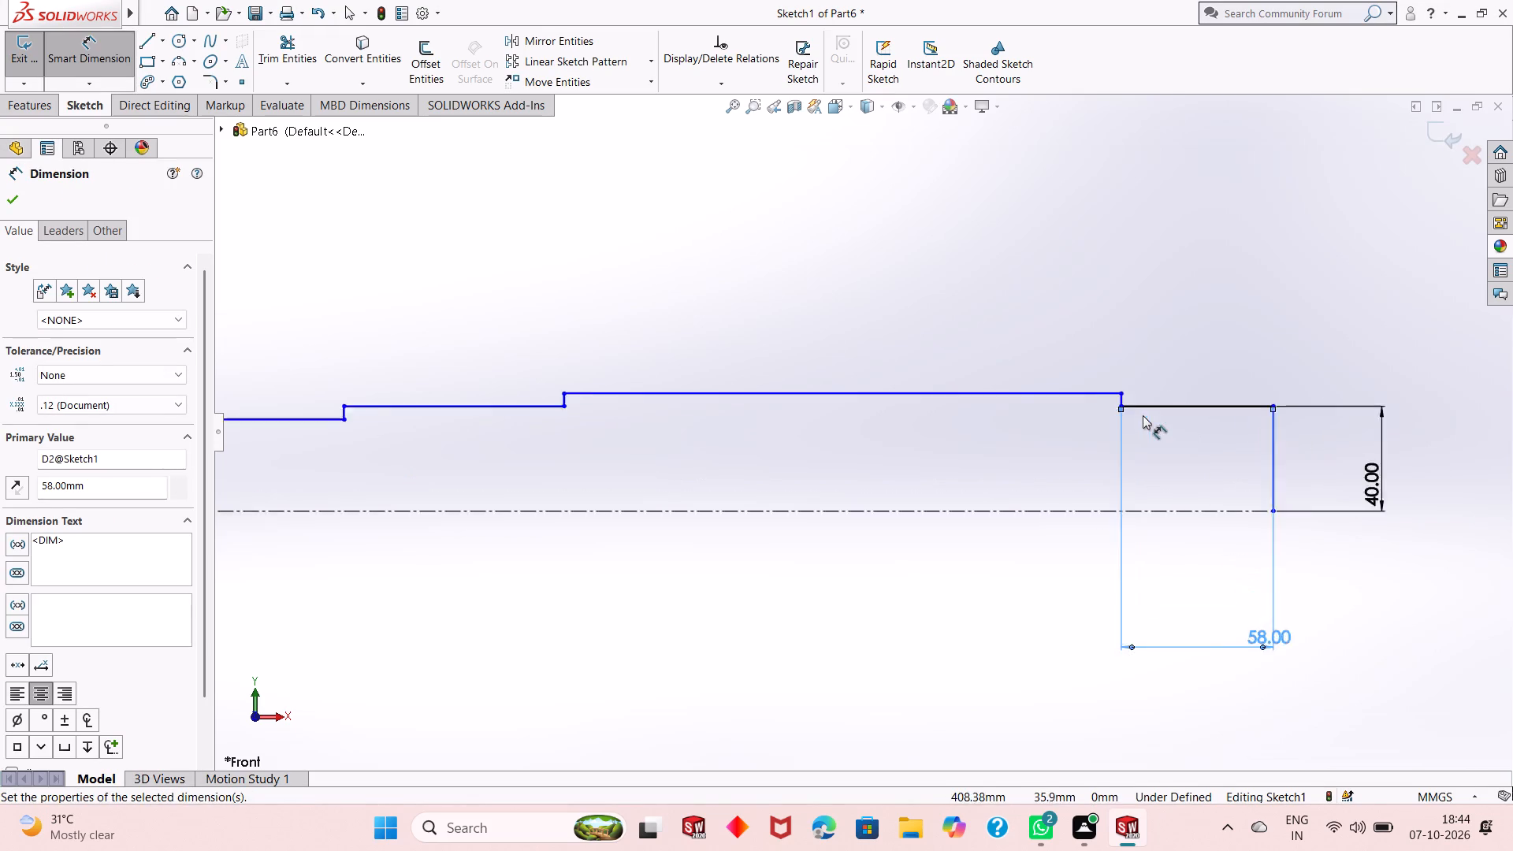
scroll(1143, 415, down, 4)
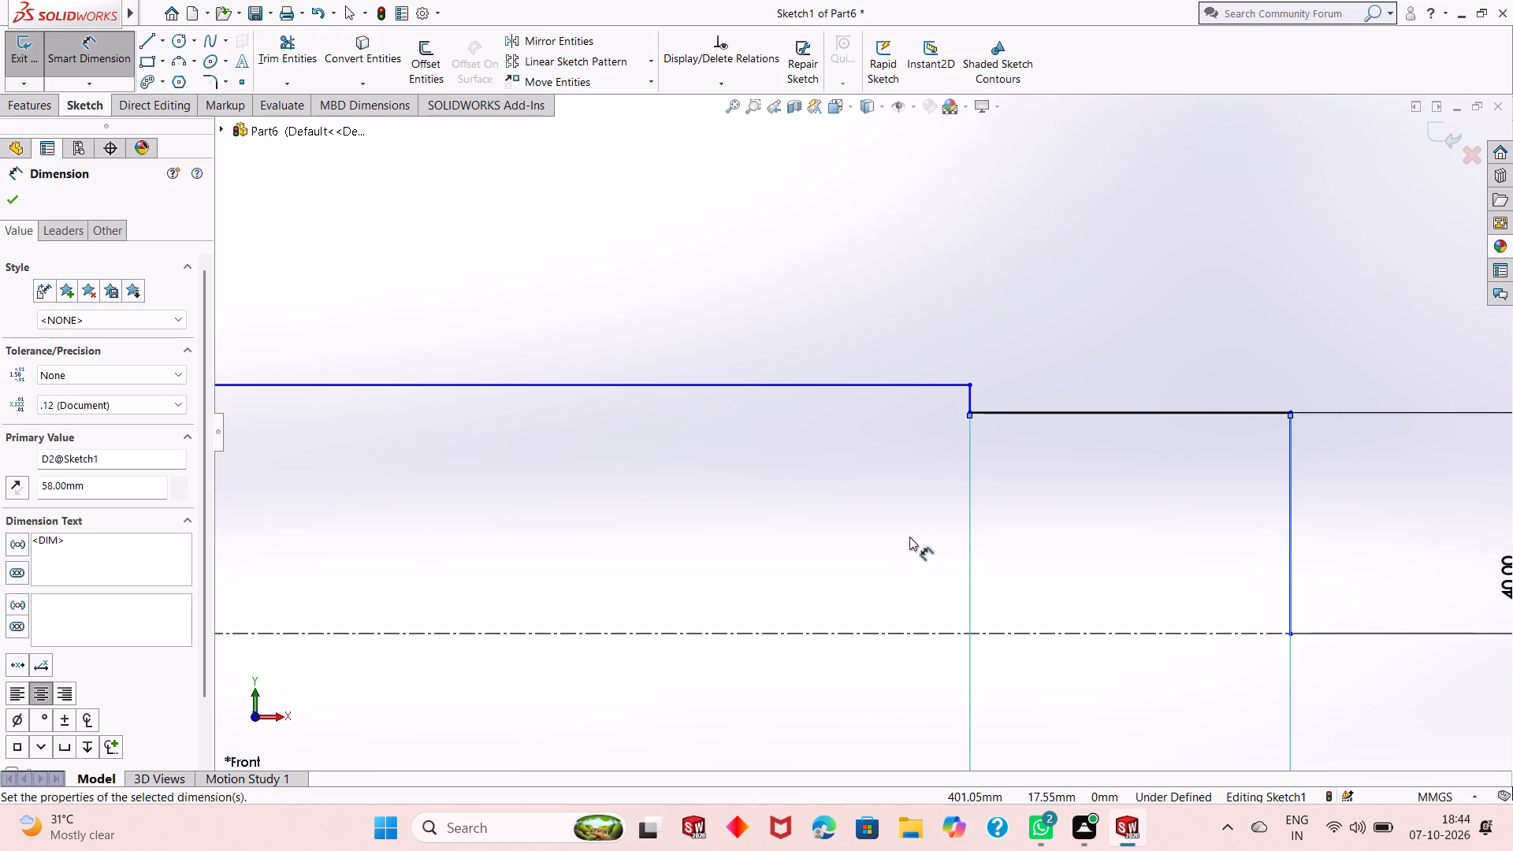
scroll(912, 537, up, 4)
click(840, 530)
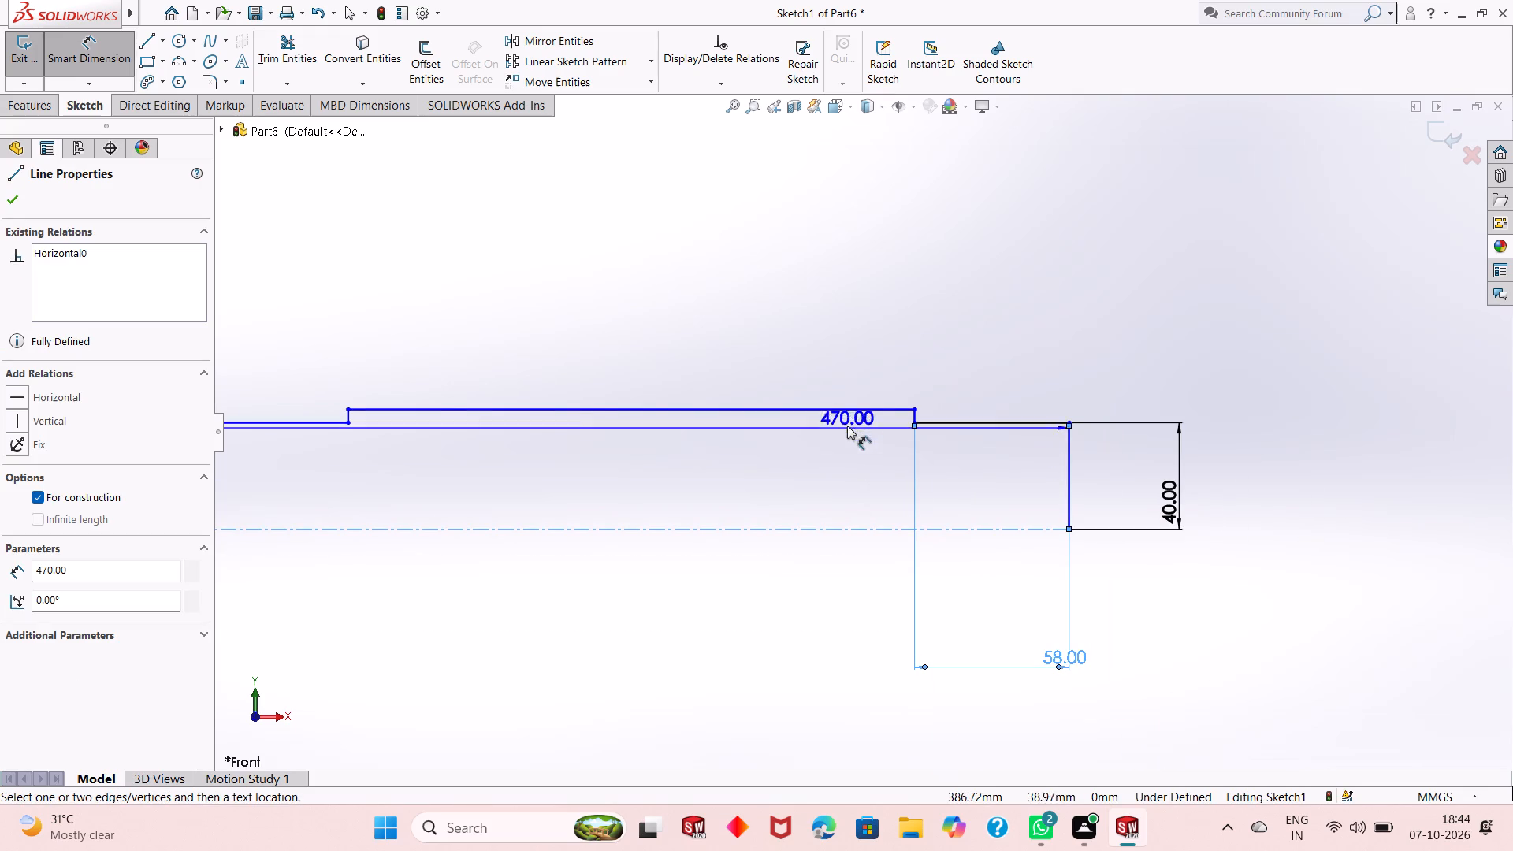
click(848, 409)
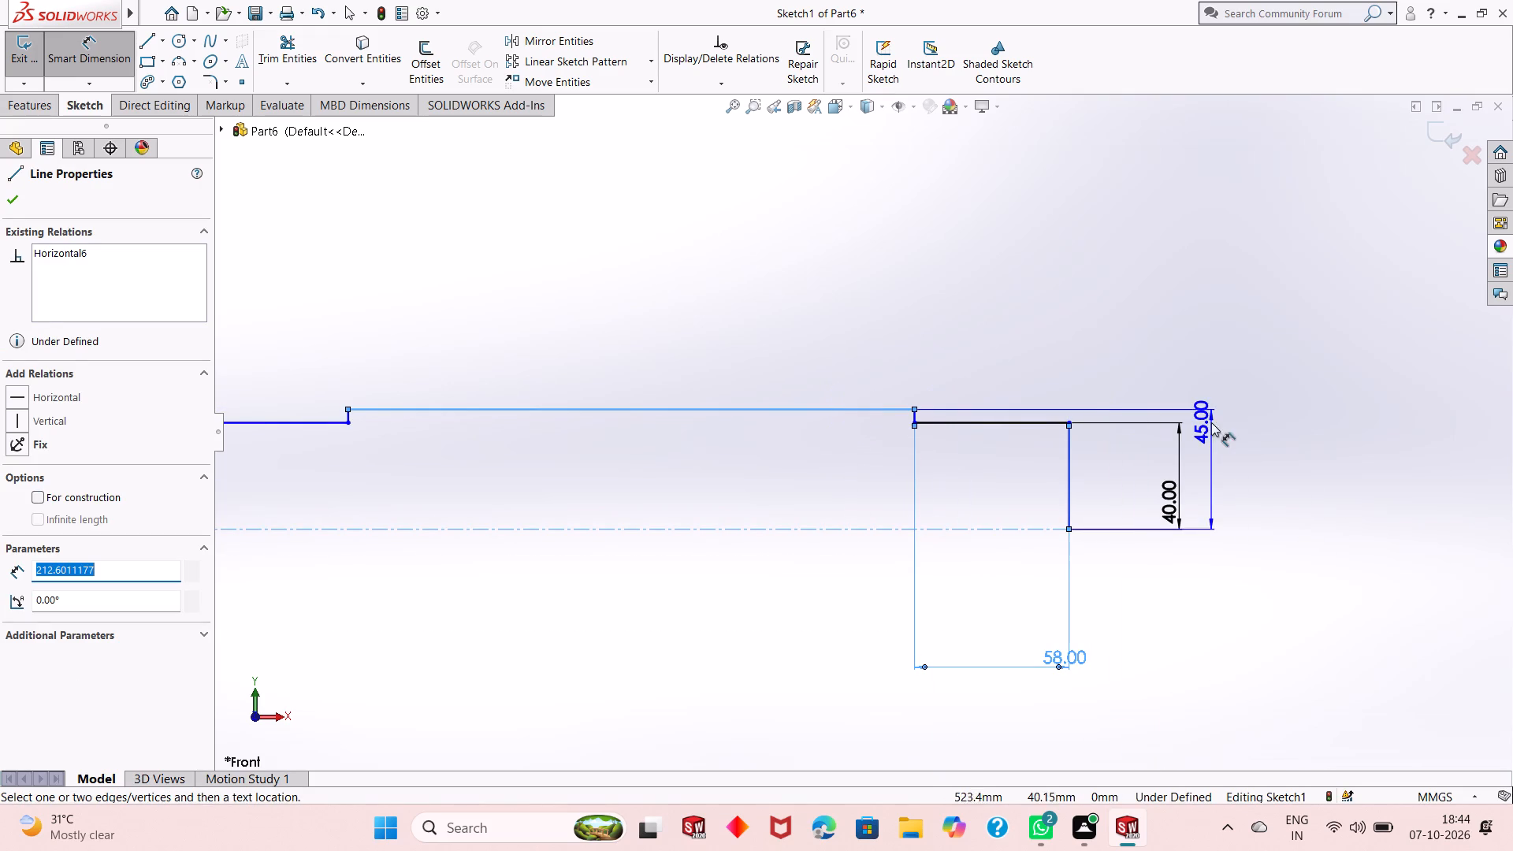
click(841, 448)
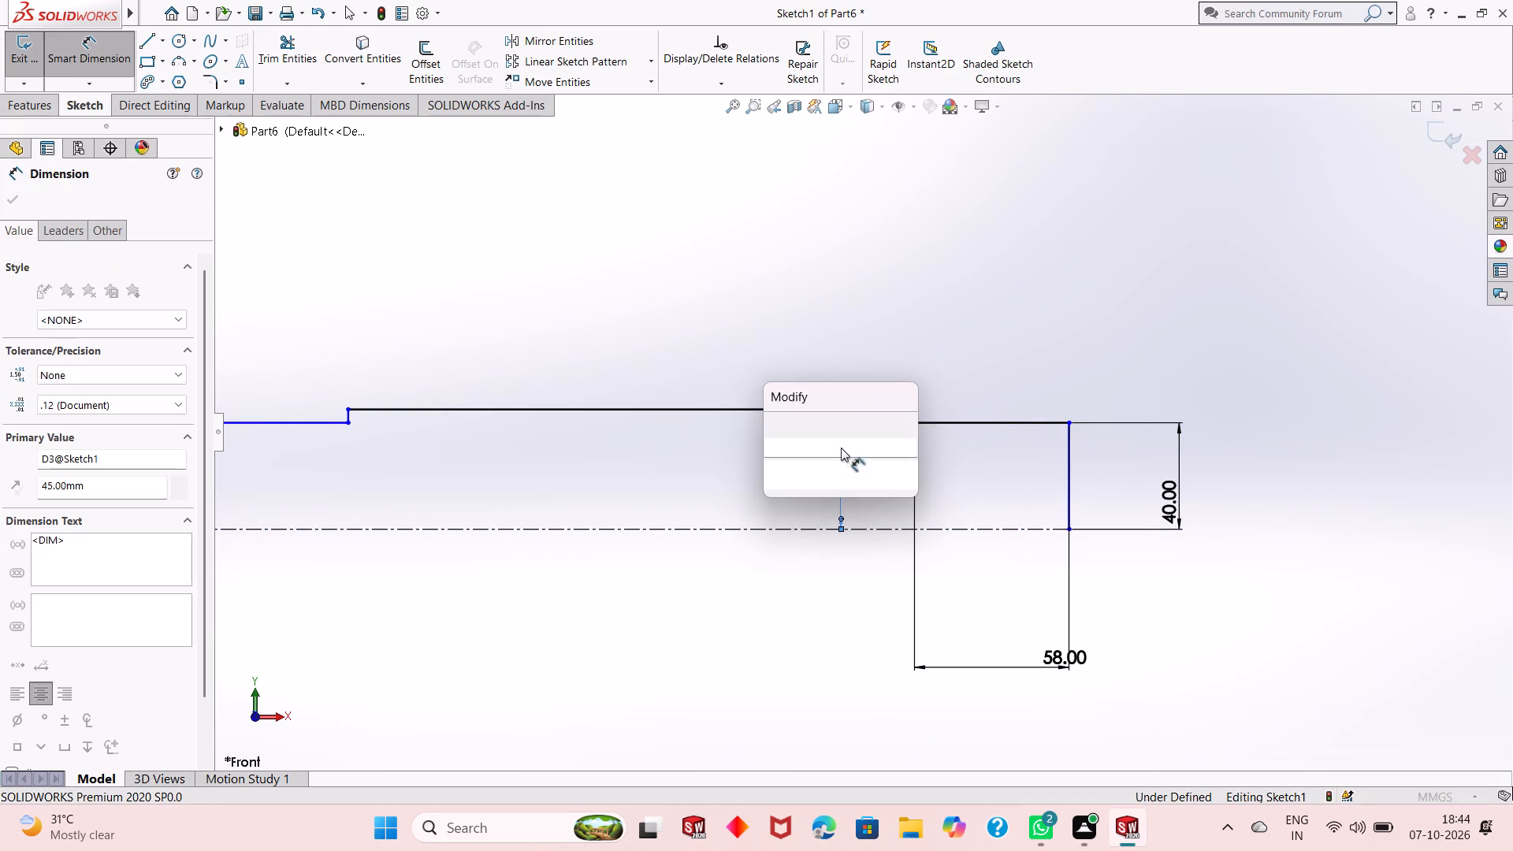
key(Return)
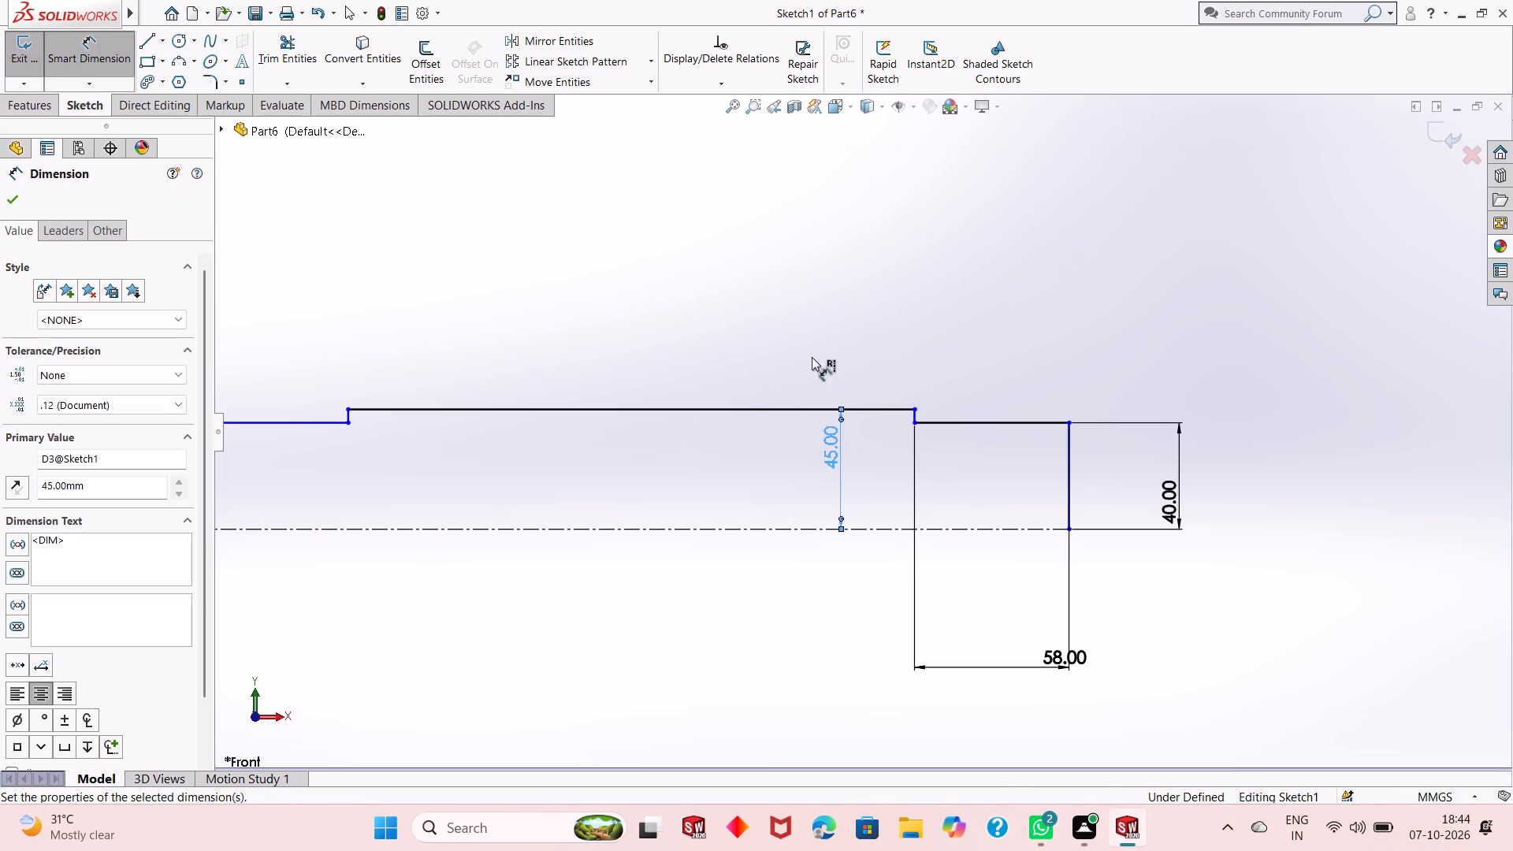
Dimension the highest horizontal line and set its length to 188 mm.
click(764, 411)
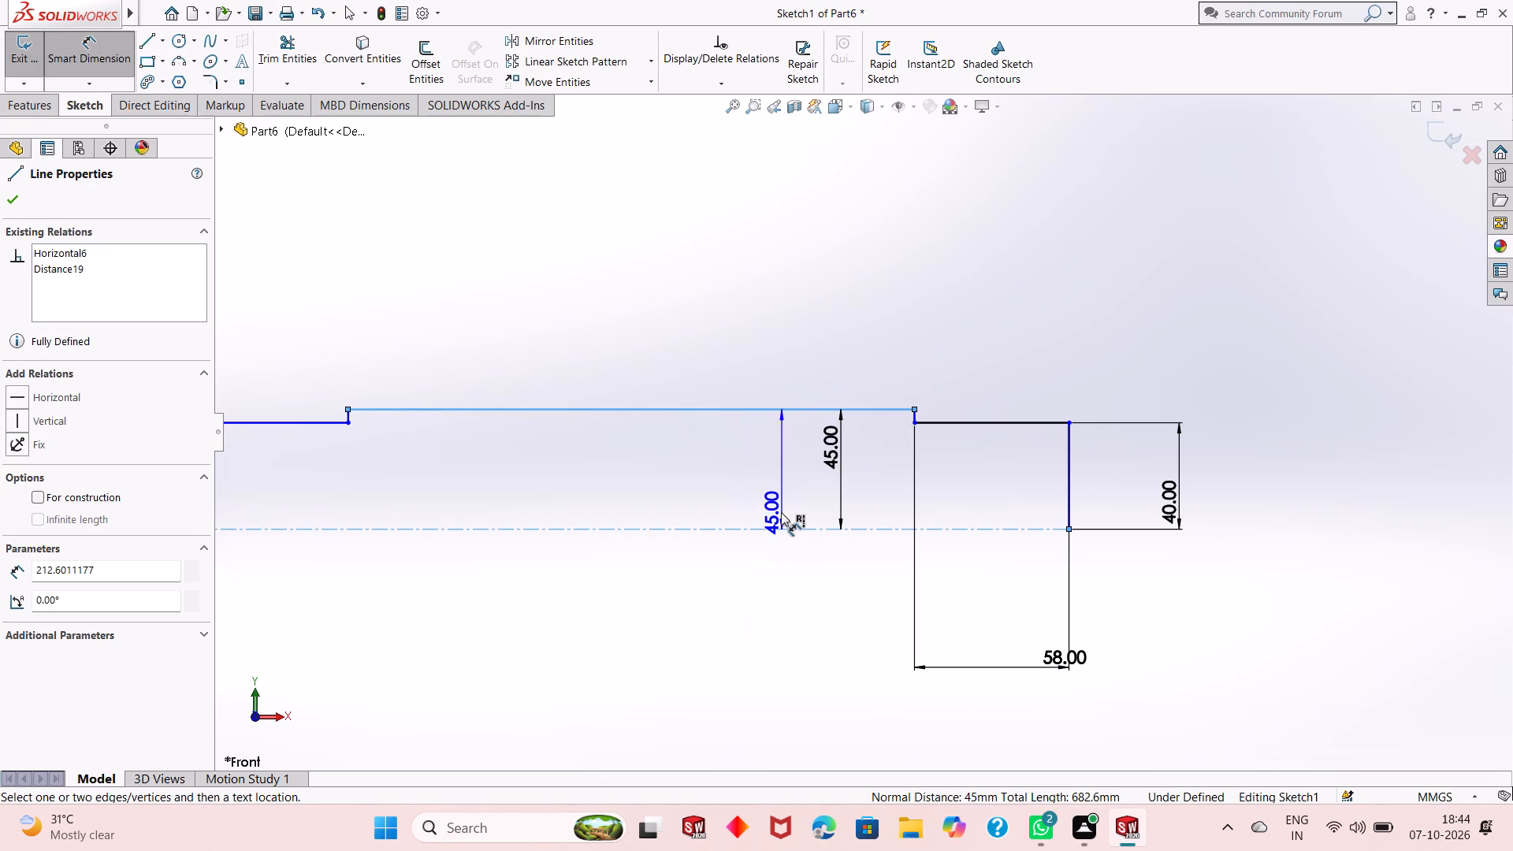
key(Escape)
click(734, 593)
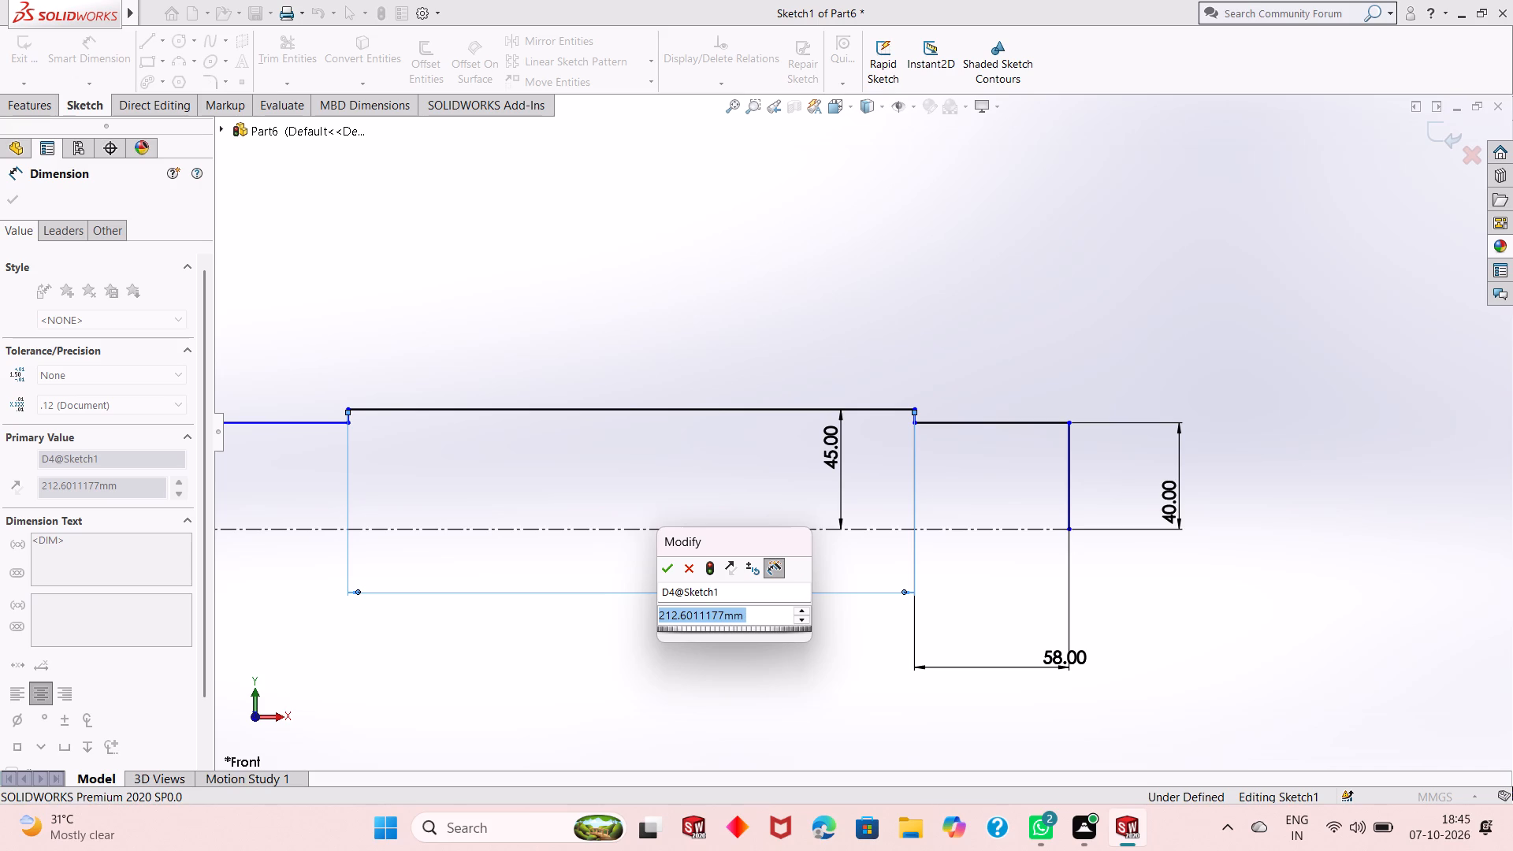
text(188)
key(Return)
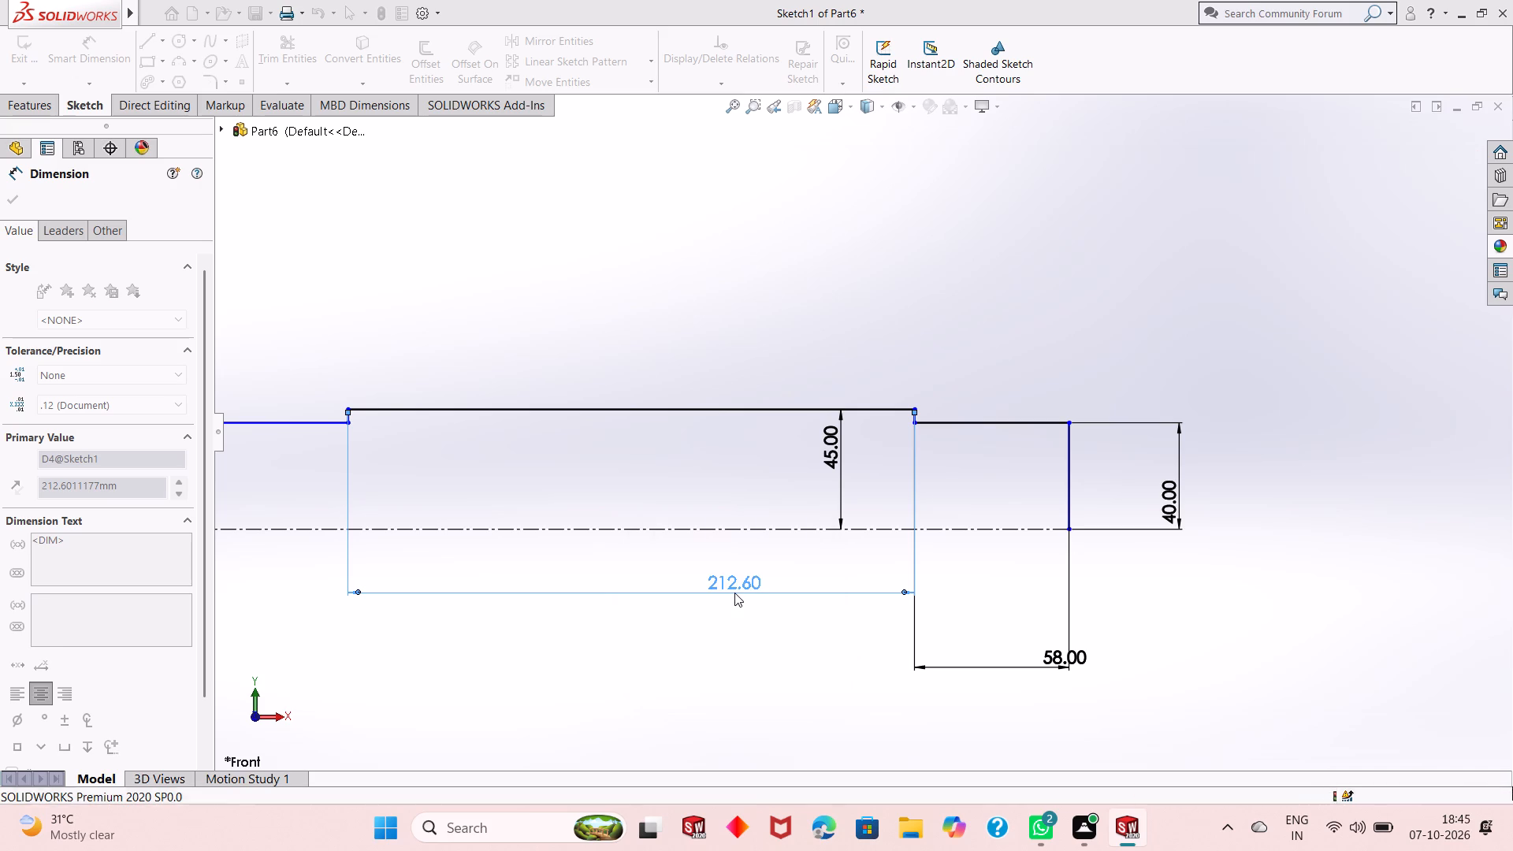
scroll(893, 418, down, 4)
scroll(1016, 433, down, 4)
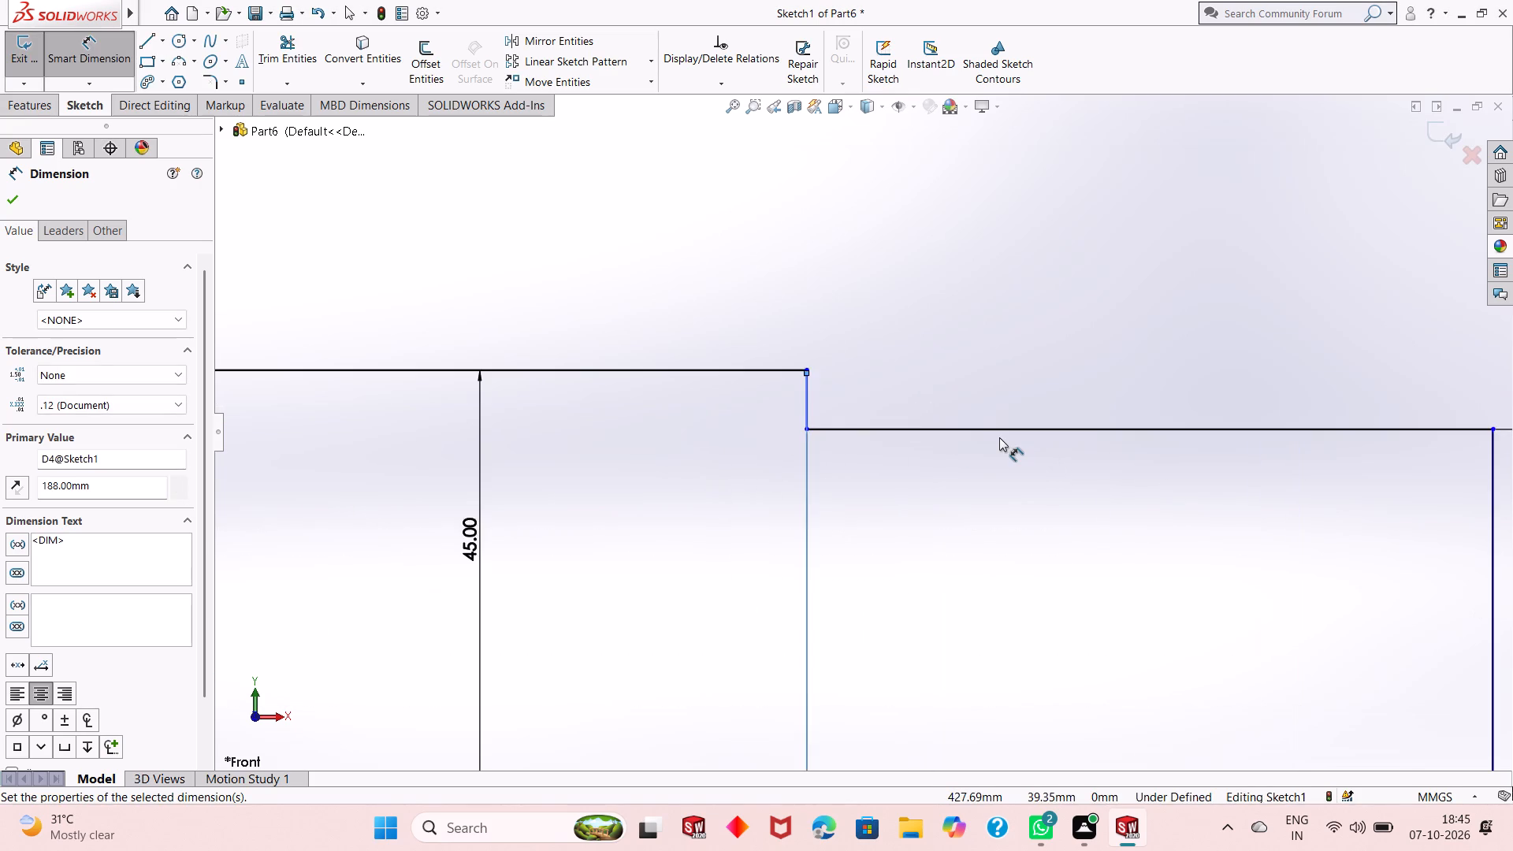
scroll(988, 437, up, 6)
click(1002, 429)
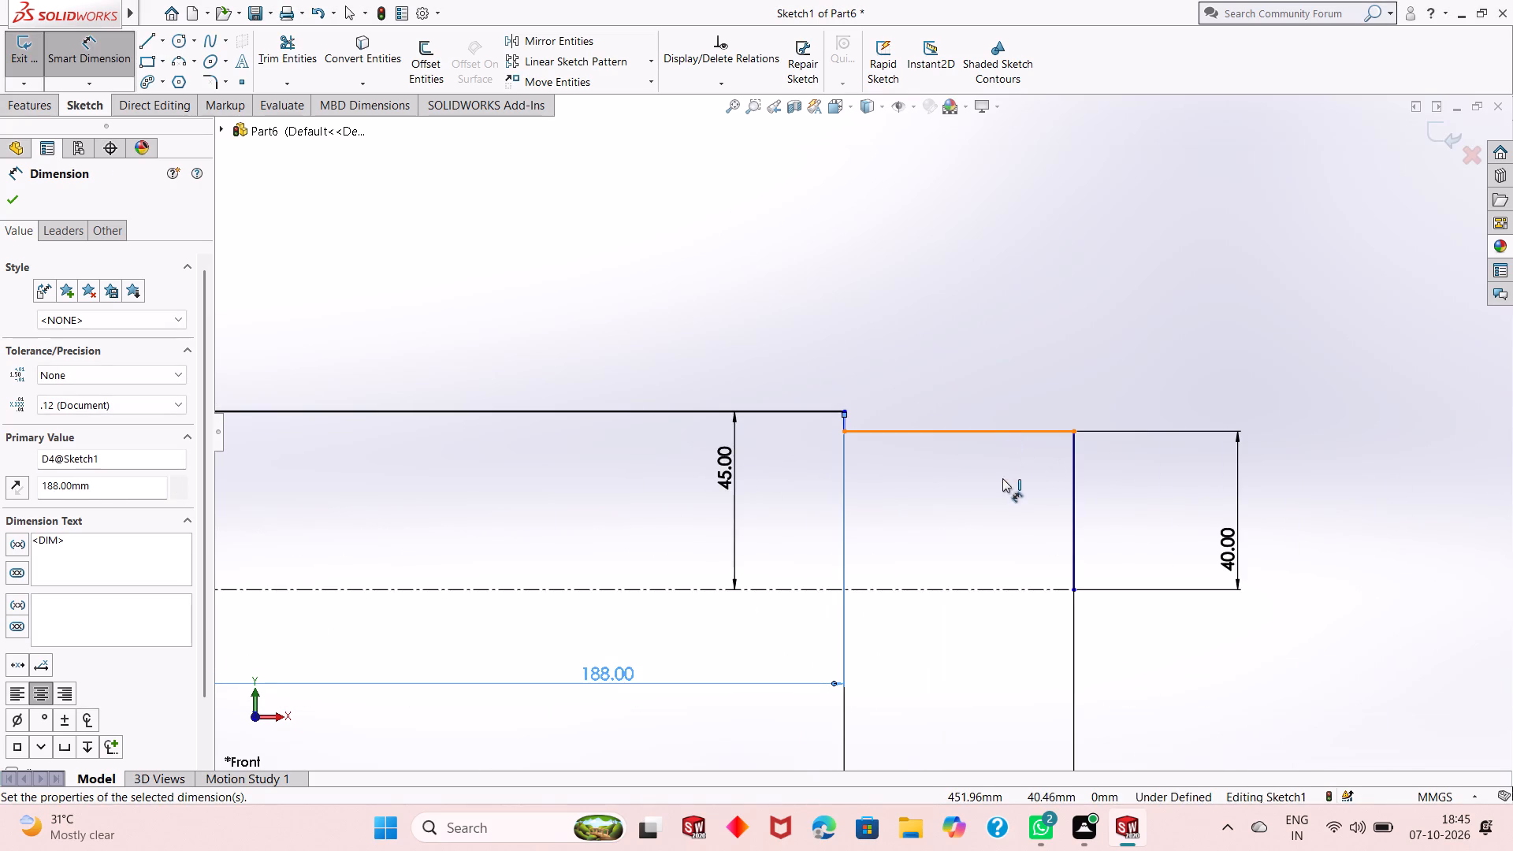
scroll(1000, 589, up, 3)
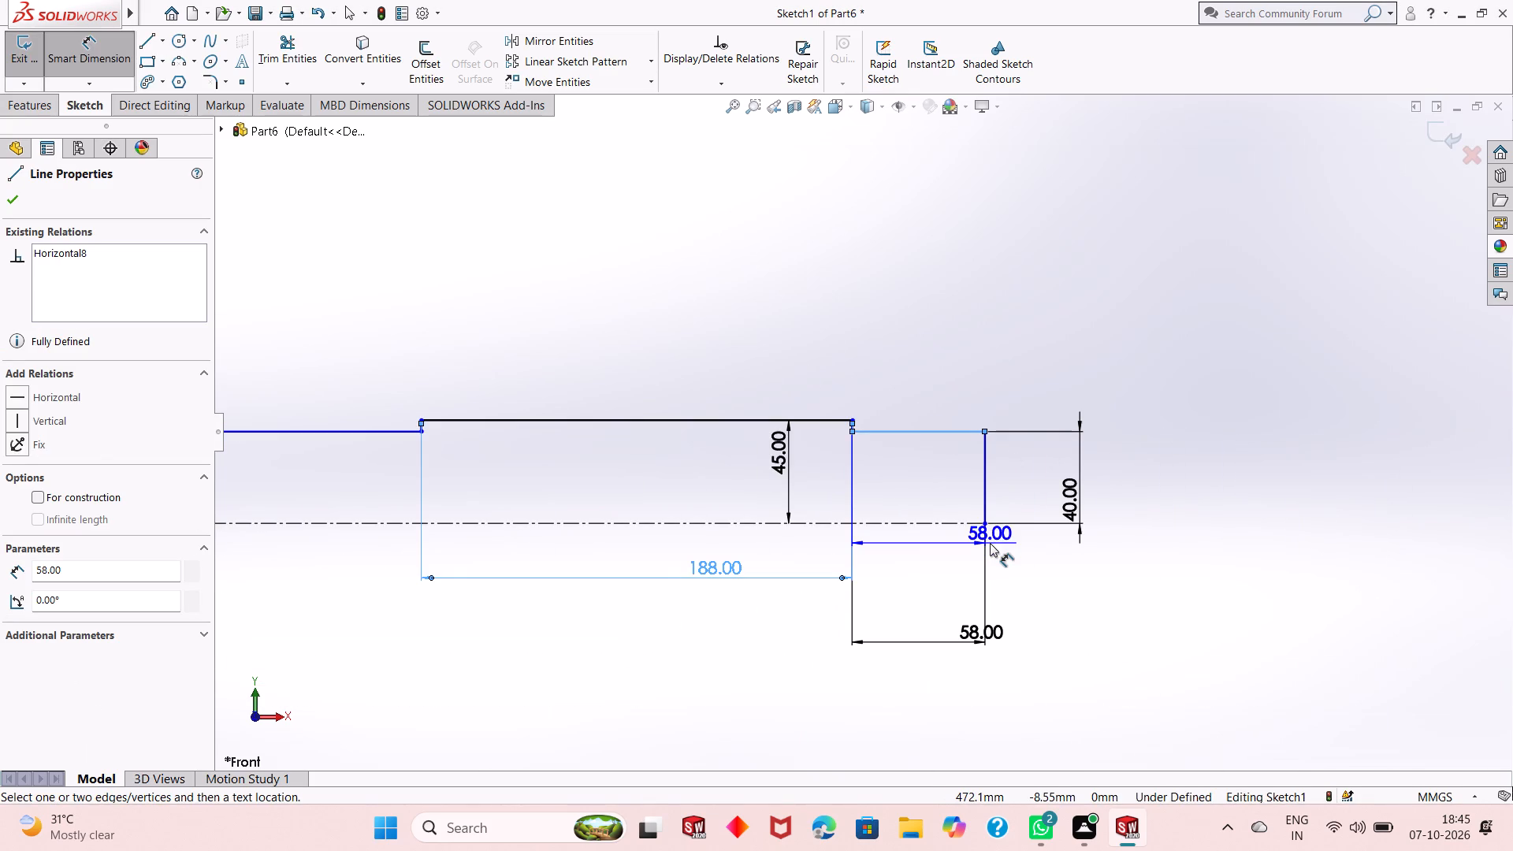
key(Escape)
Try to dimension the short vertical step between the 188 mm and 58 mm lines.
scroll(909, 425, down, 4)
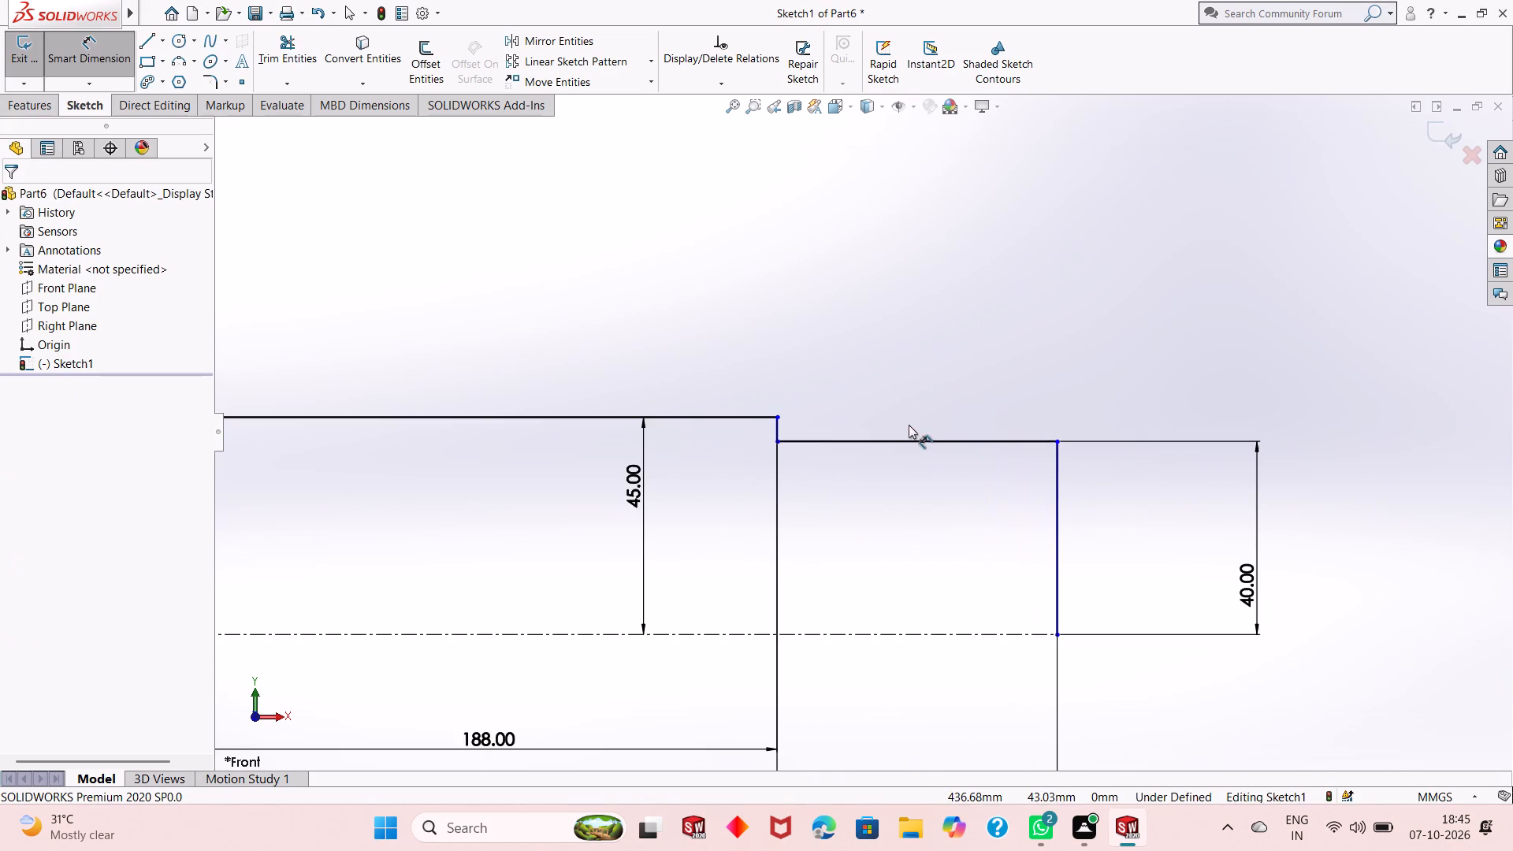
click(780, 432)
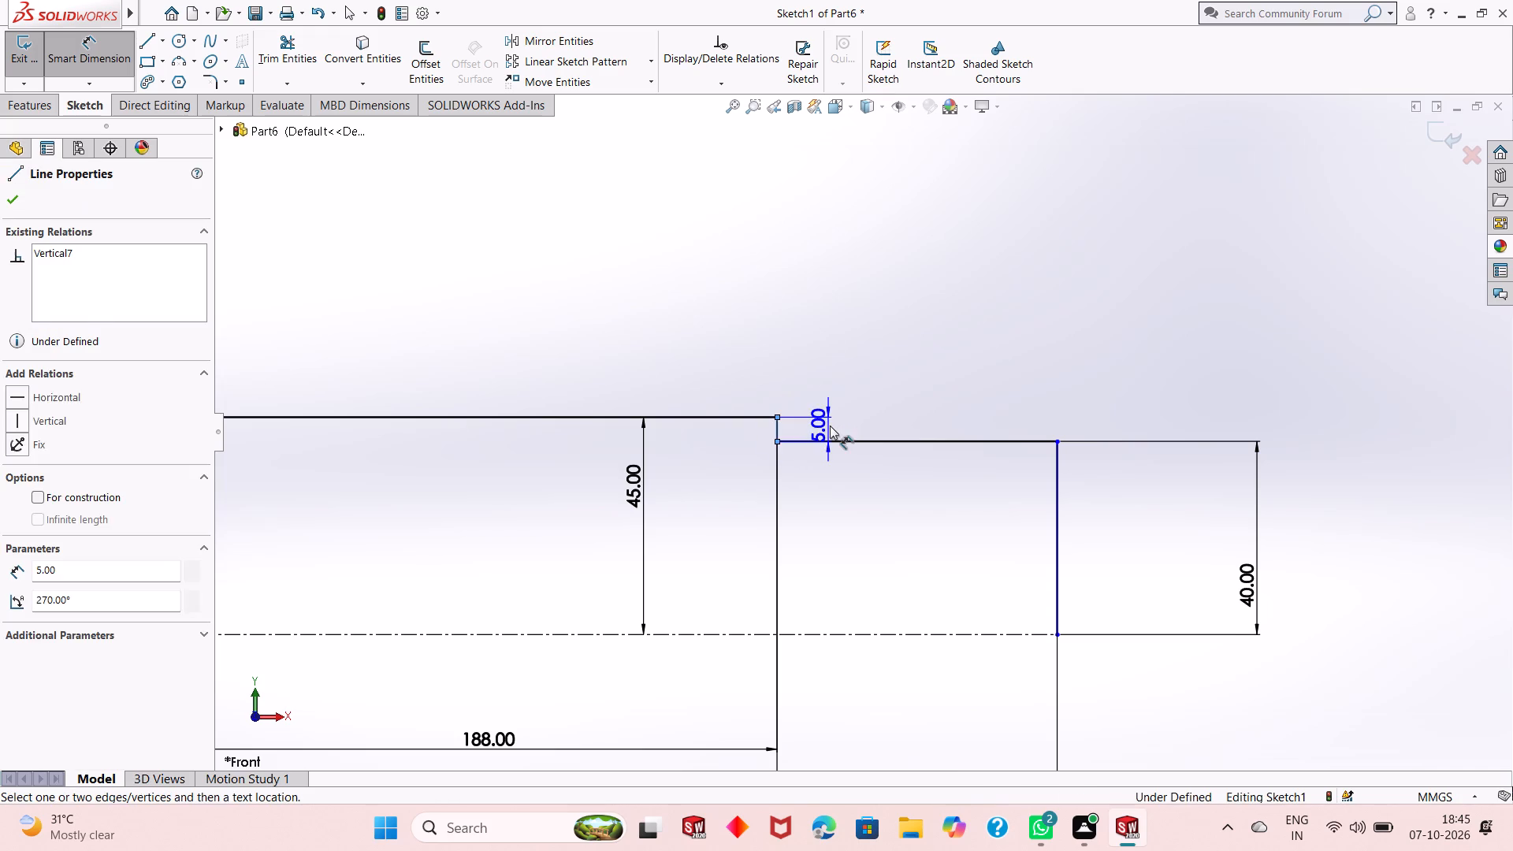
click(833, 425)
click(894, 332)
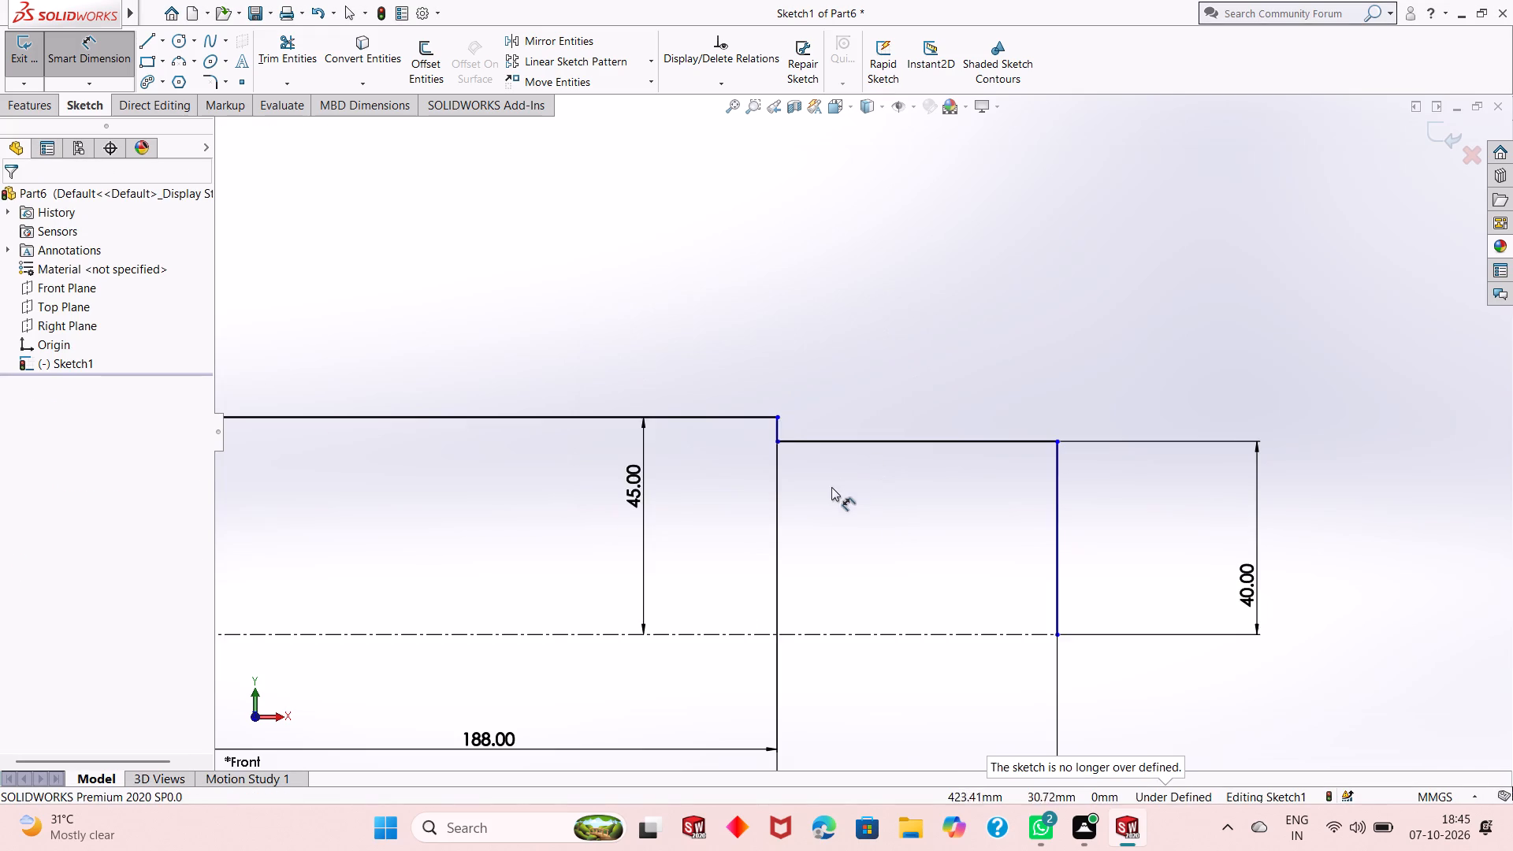
Dimension the second horizontal line from the origin and set its length to 84 mm.
scroll(829, 487, up, 2)
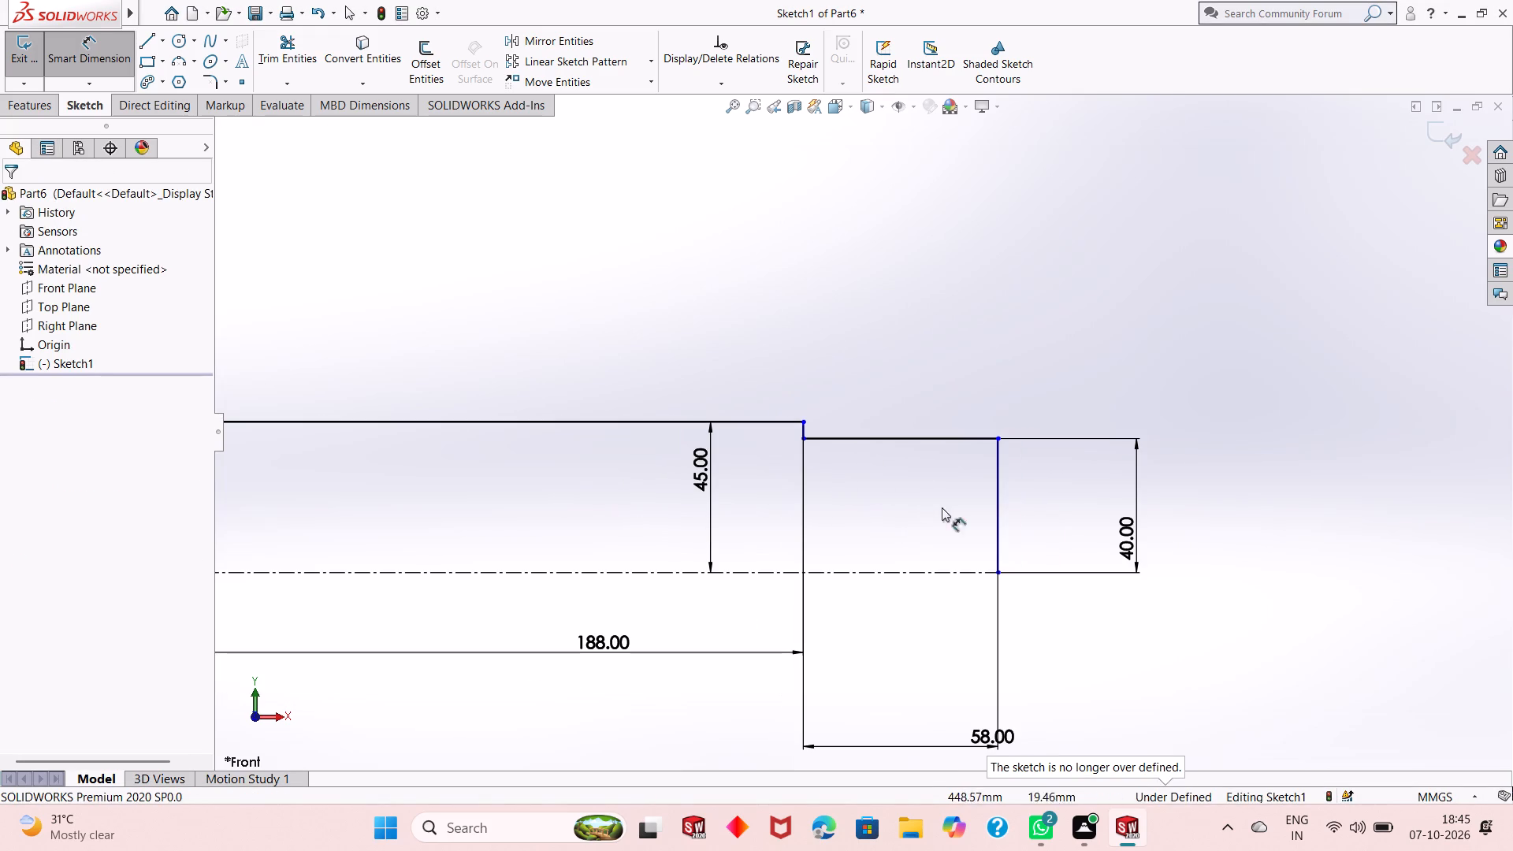
scroll(946, 522, up, 1)
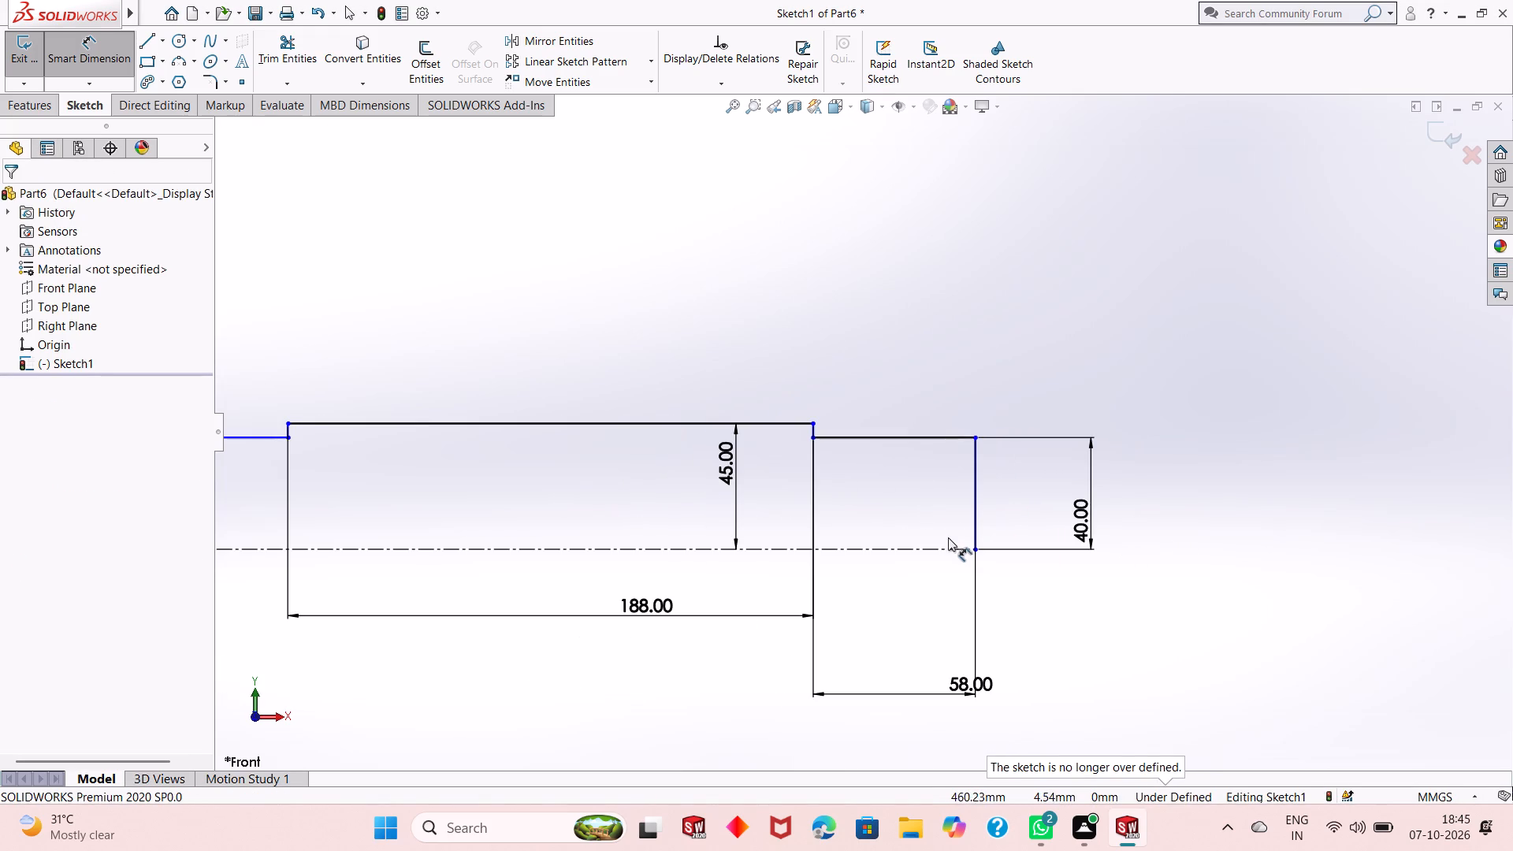
scroll(796, 492, up, 2)
scroll(565, 474, up, 1)
scroll(464, 477, down, 3)
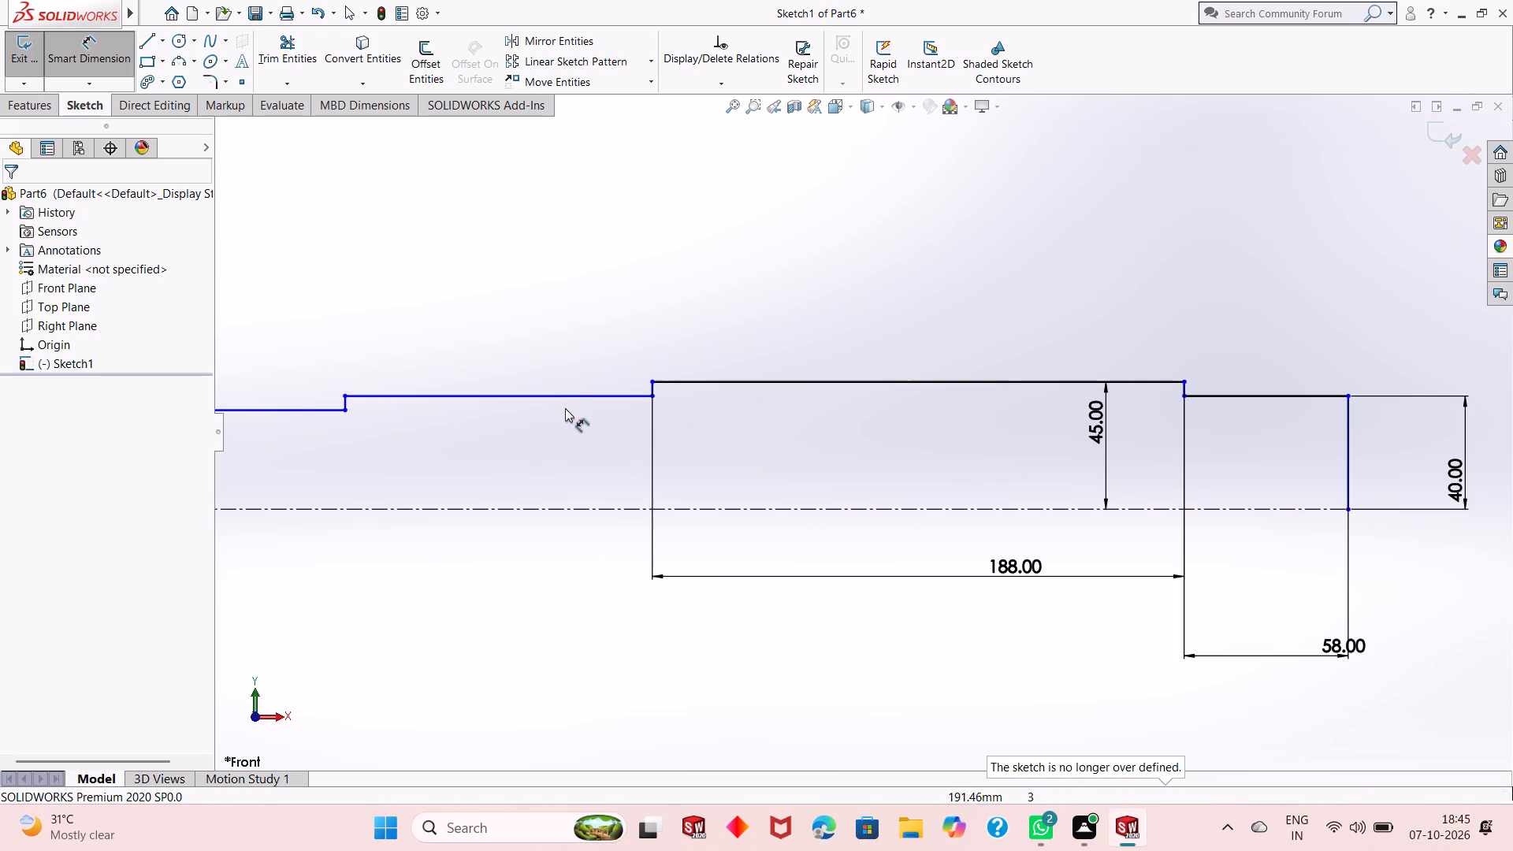
click(582, 397)
click(556, 576)
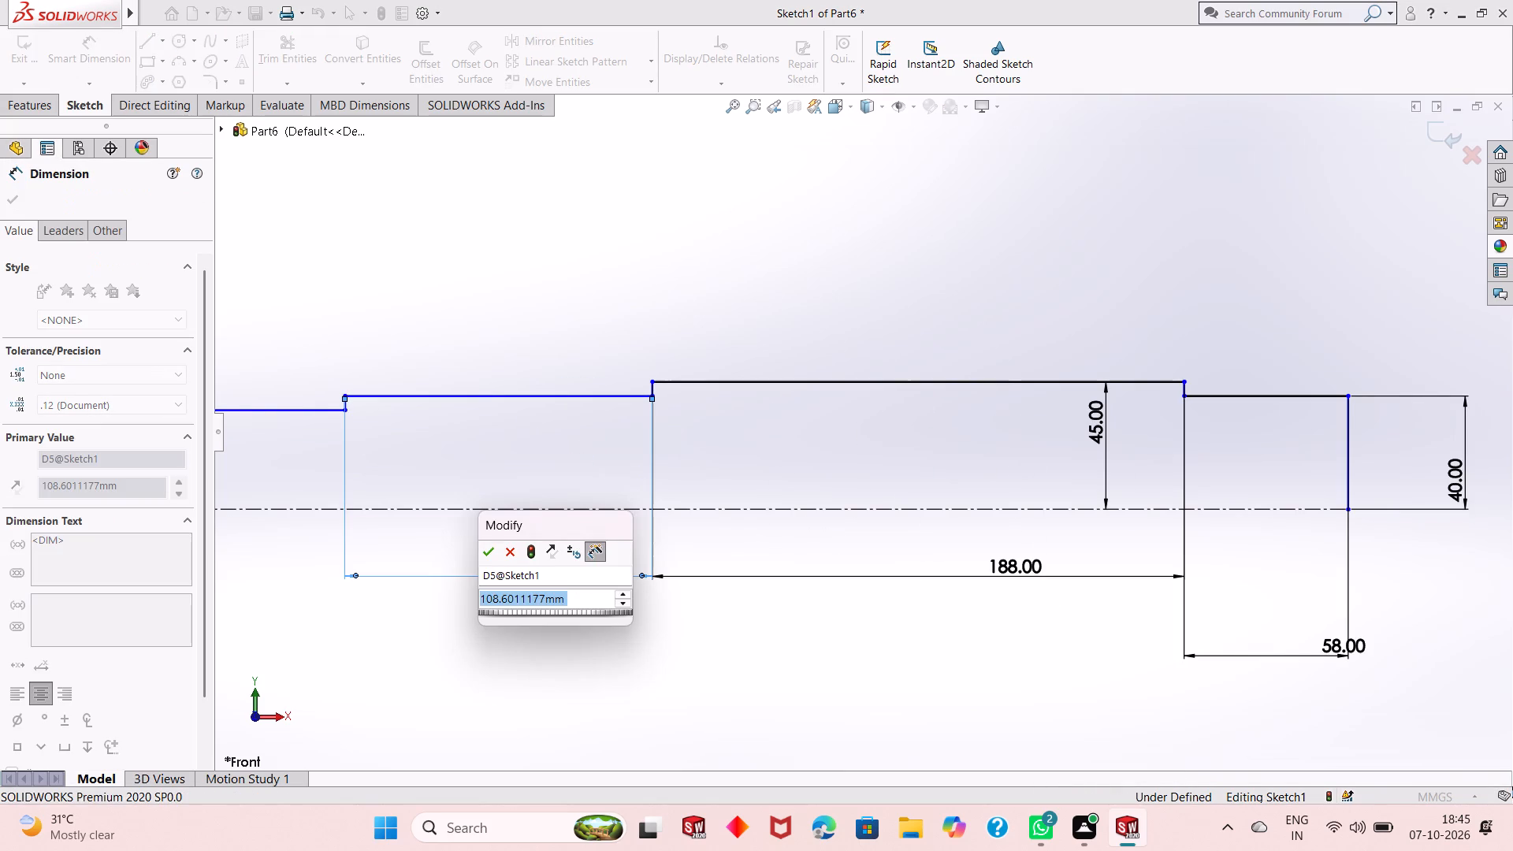
text(84)
key(Return)
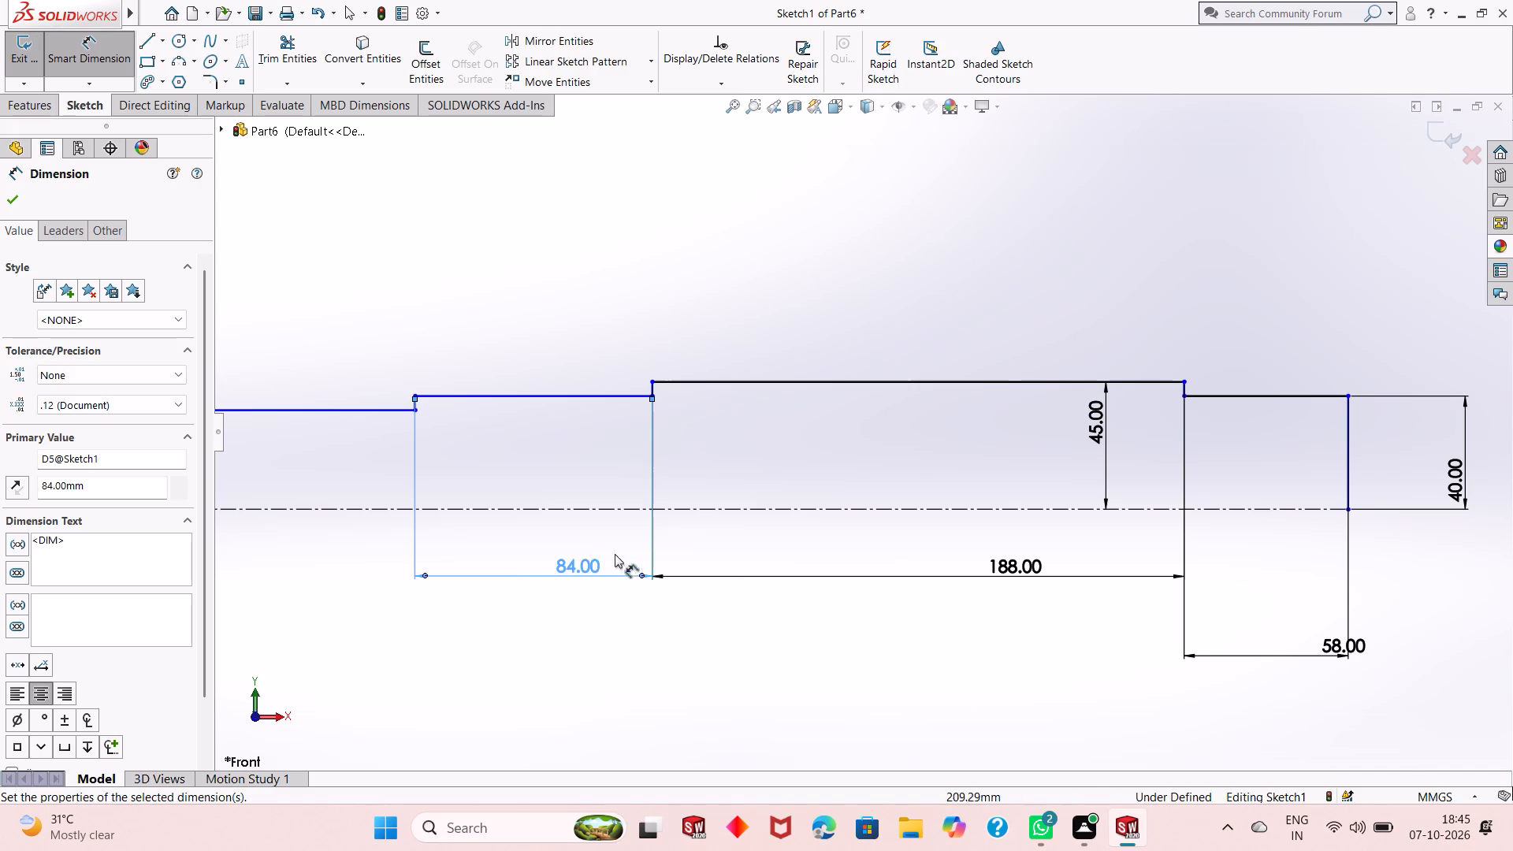
Dimension the height from the centerline to the 84 mm line at 40 mm.
scroll(644, 542, up, 3)
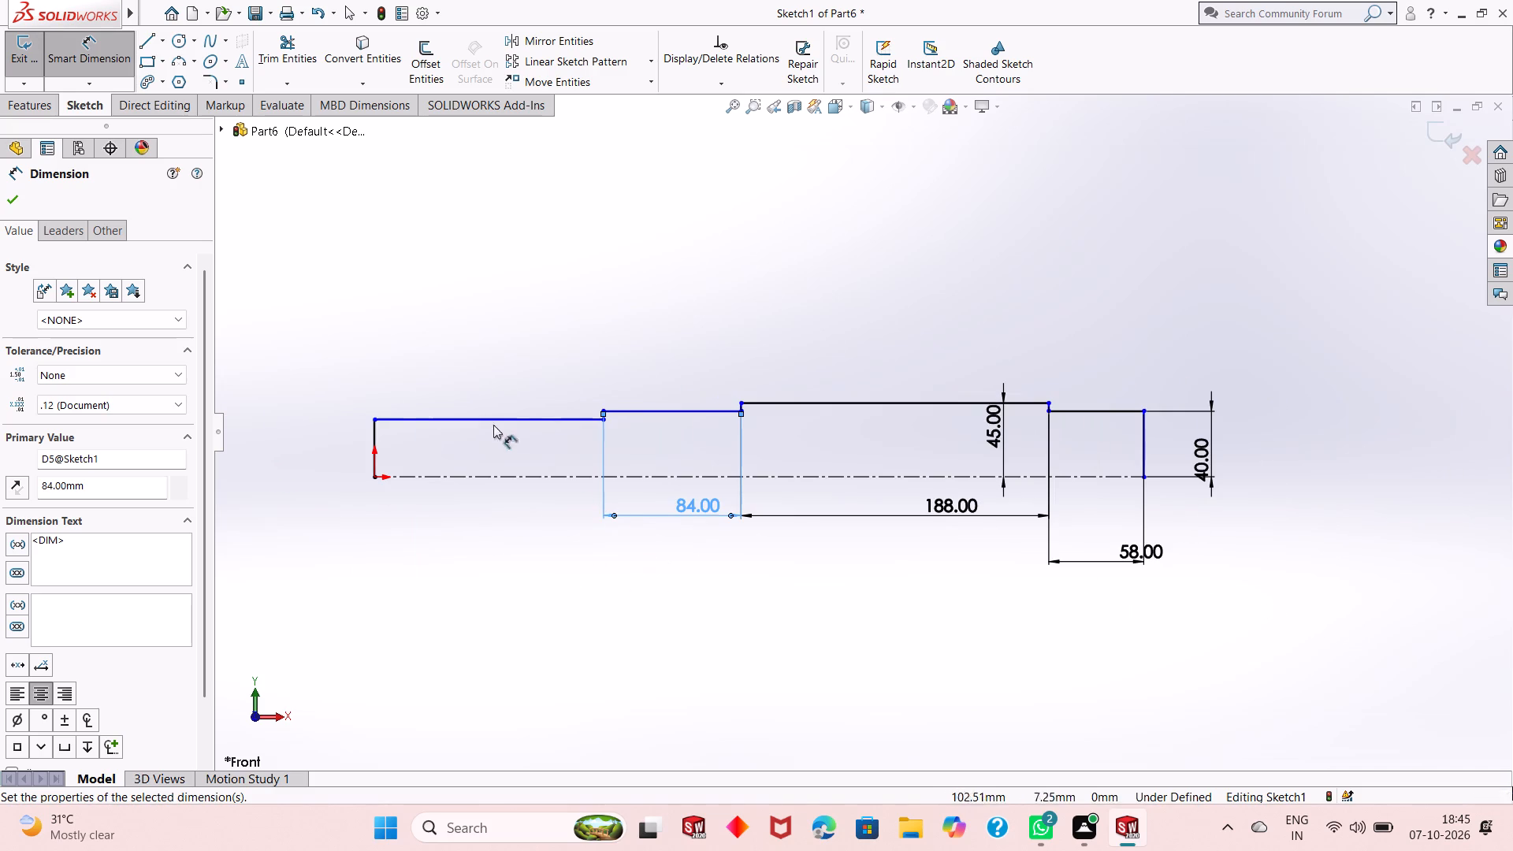
scroll(593, 448, down, 1)
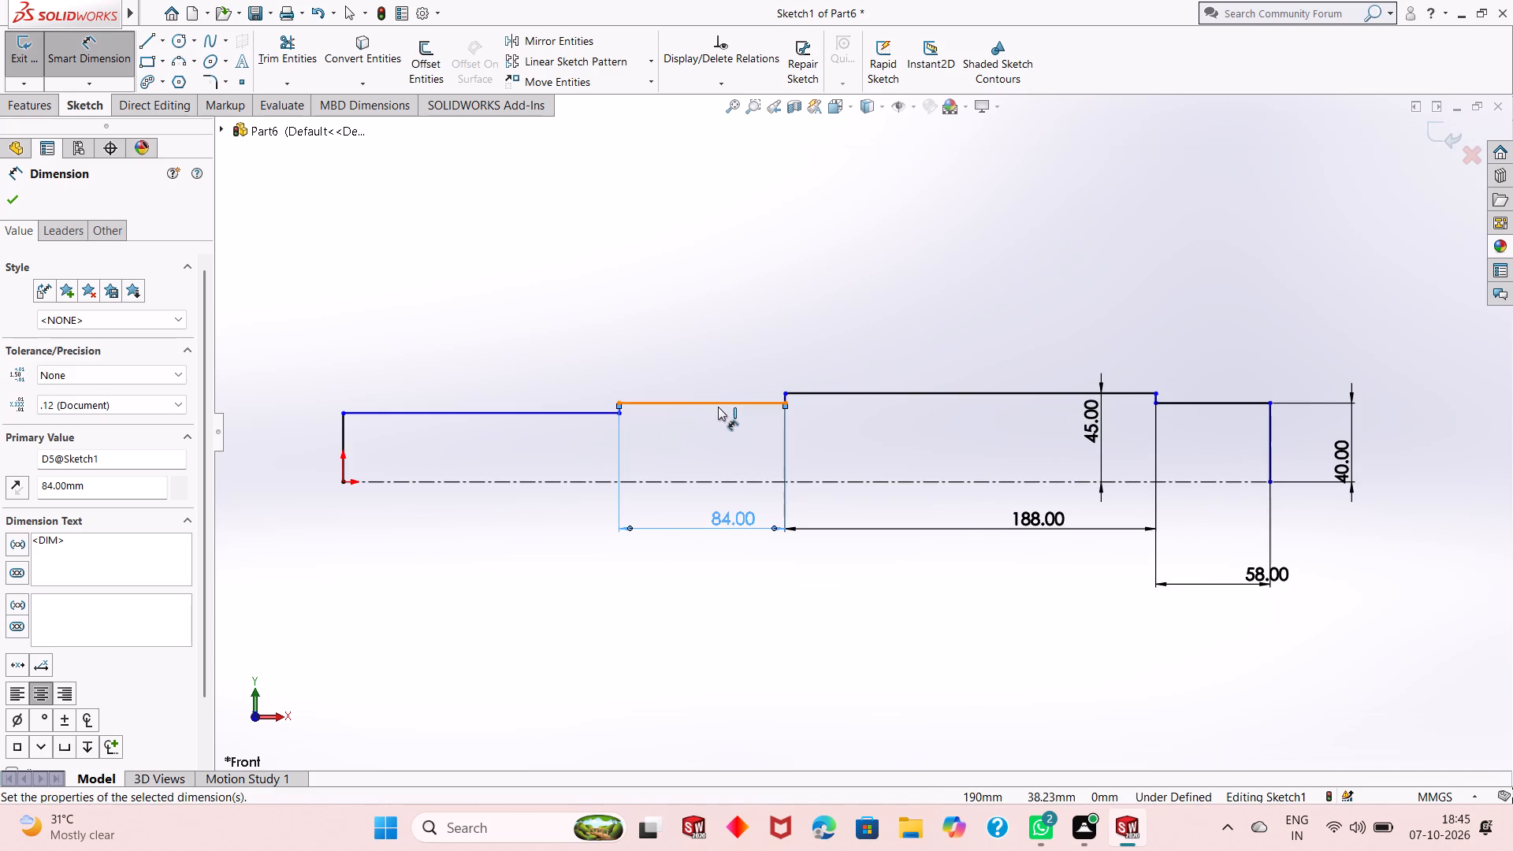
click(718, 407)
click(734, 483)
click(733, 448)
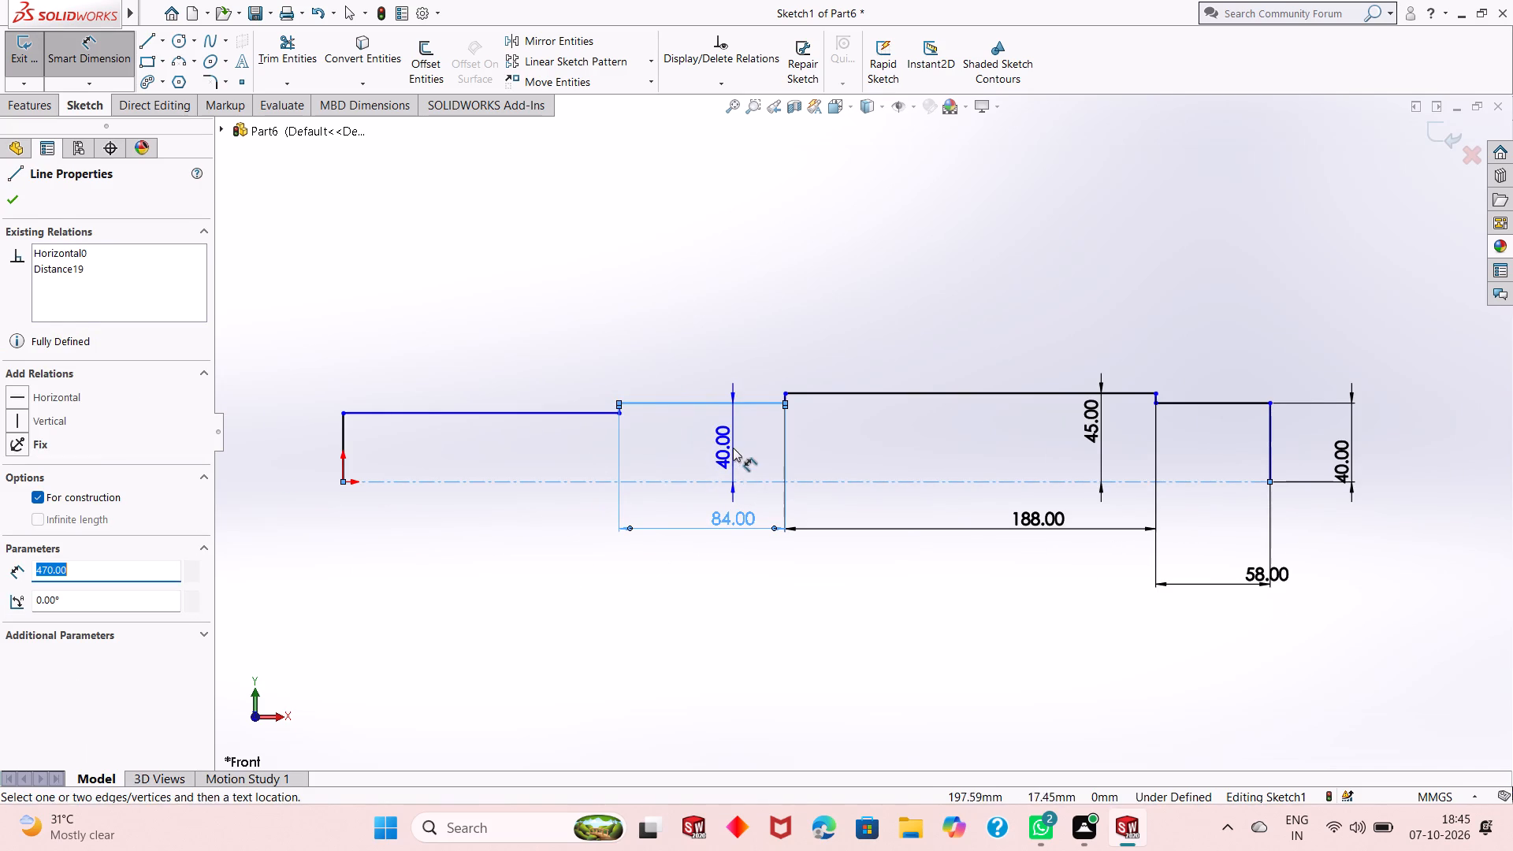
key(Return)
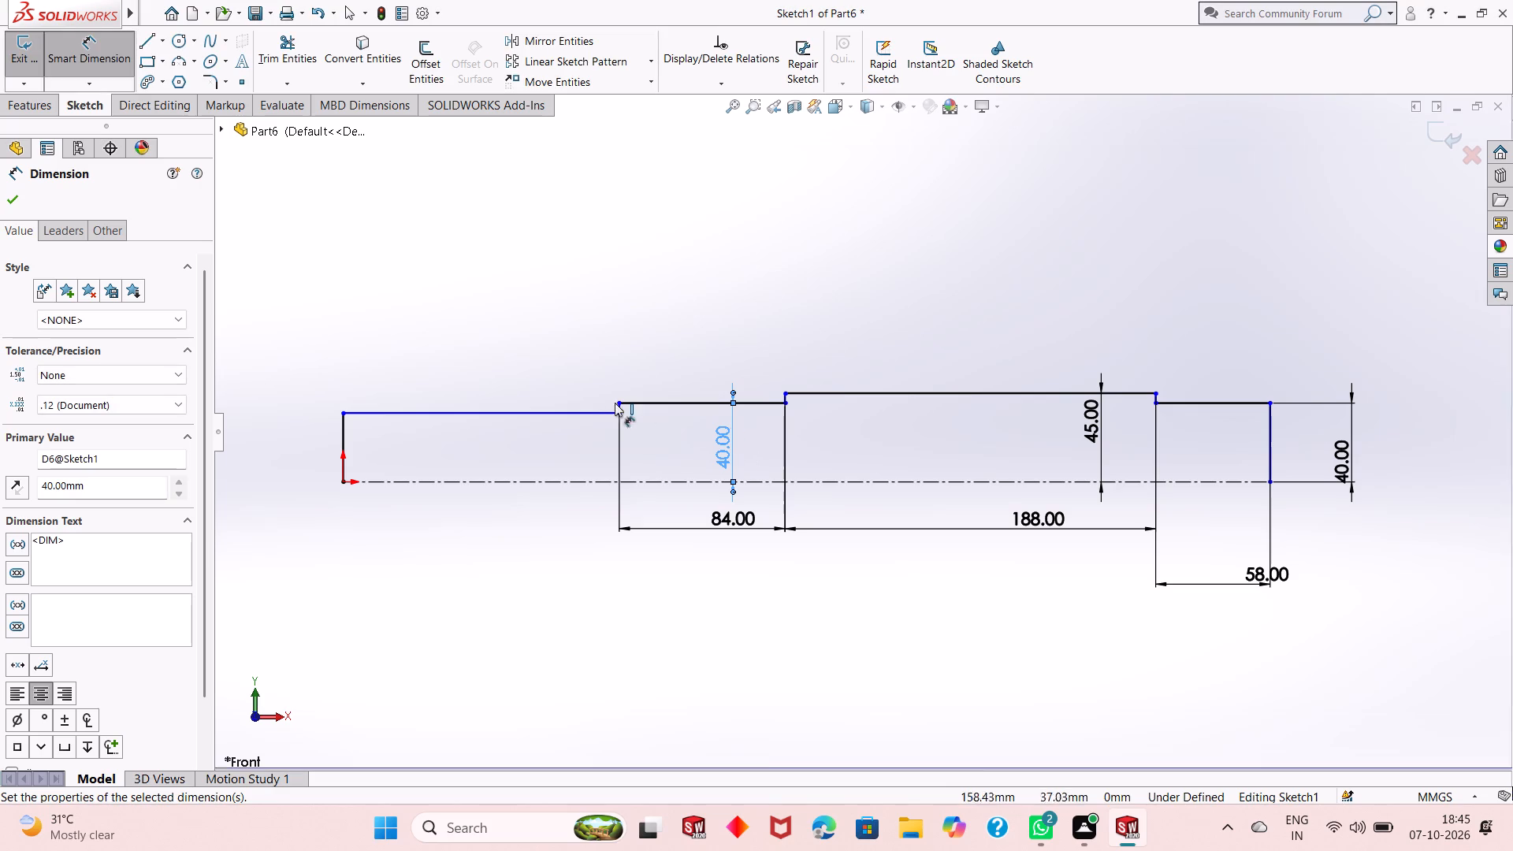
Dimension the length of the first horizontal line, nearest the origin, at 140 mm.
click(560, 414)
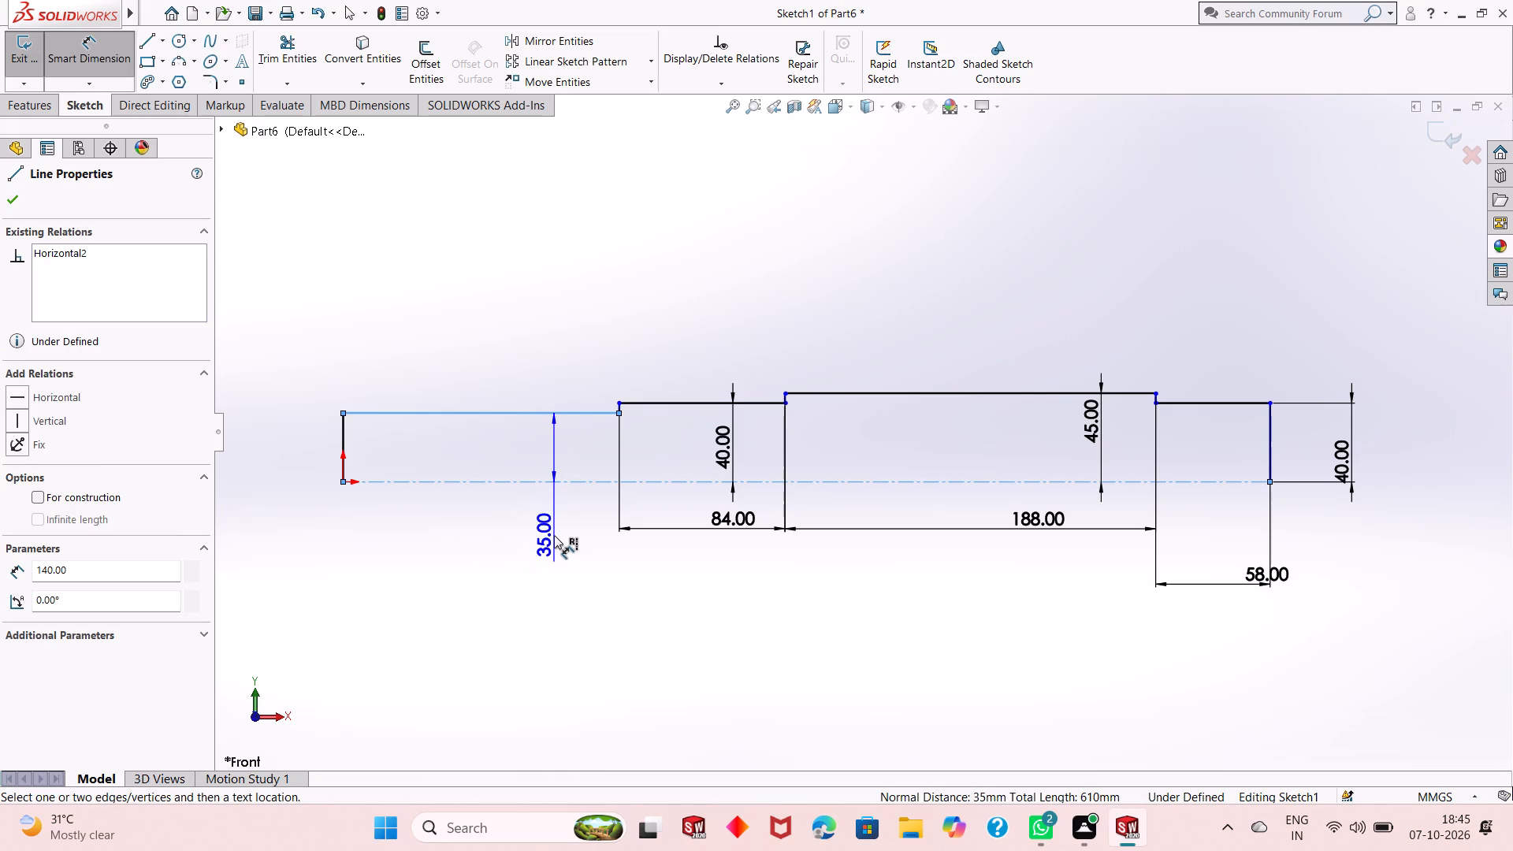
key(Escape)
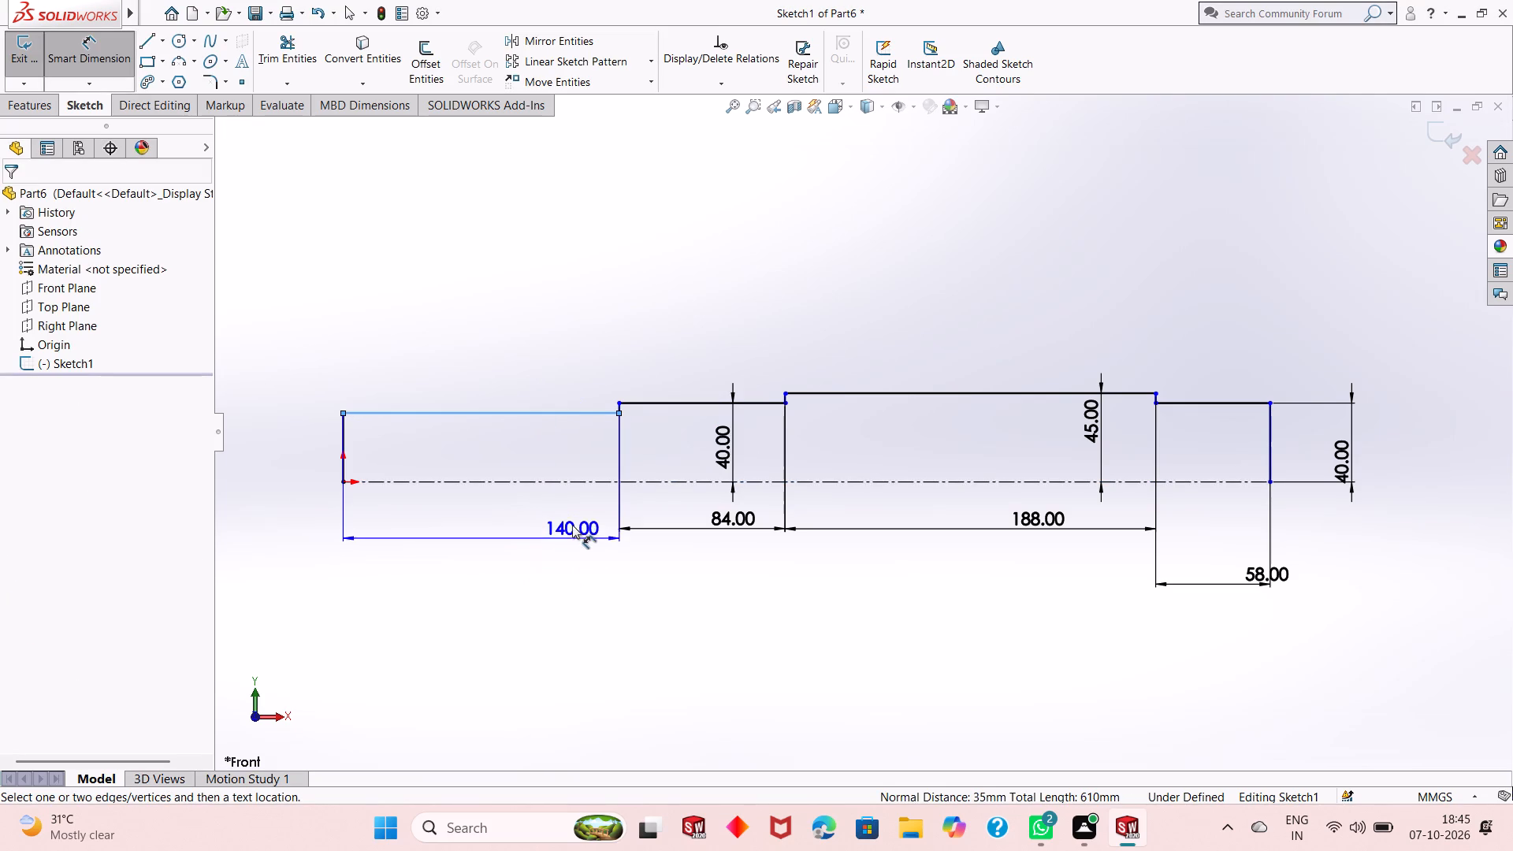
click(572, 523)
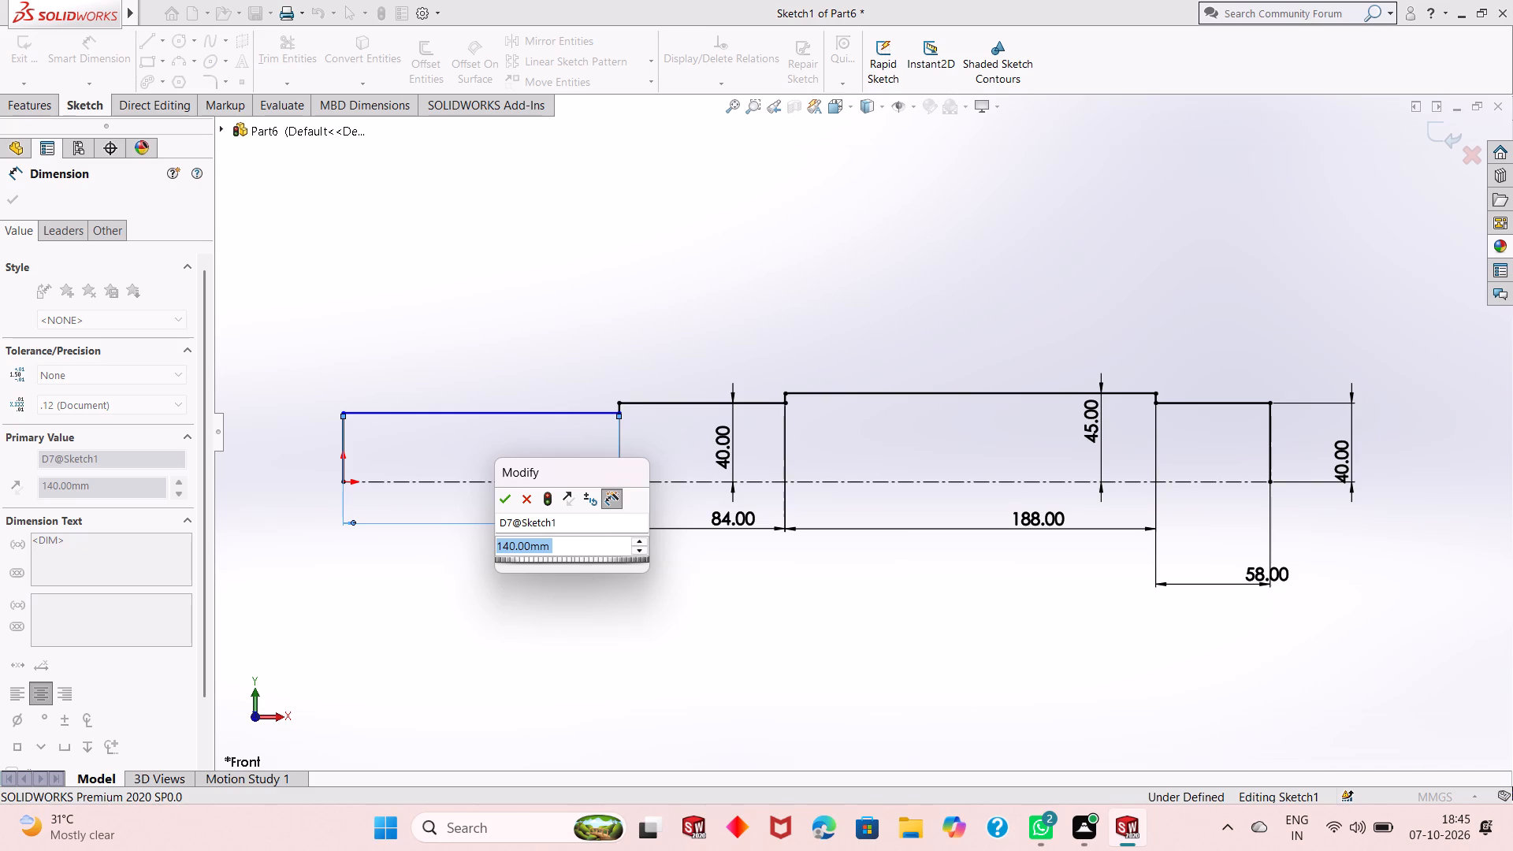
key(Return)
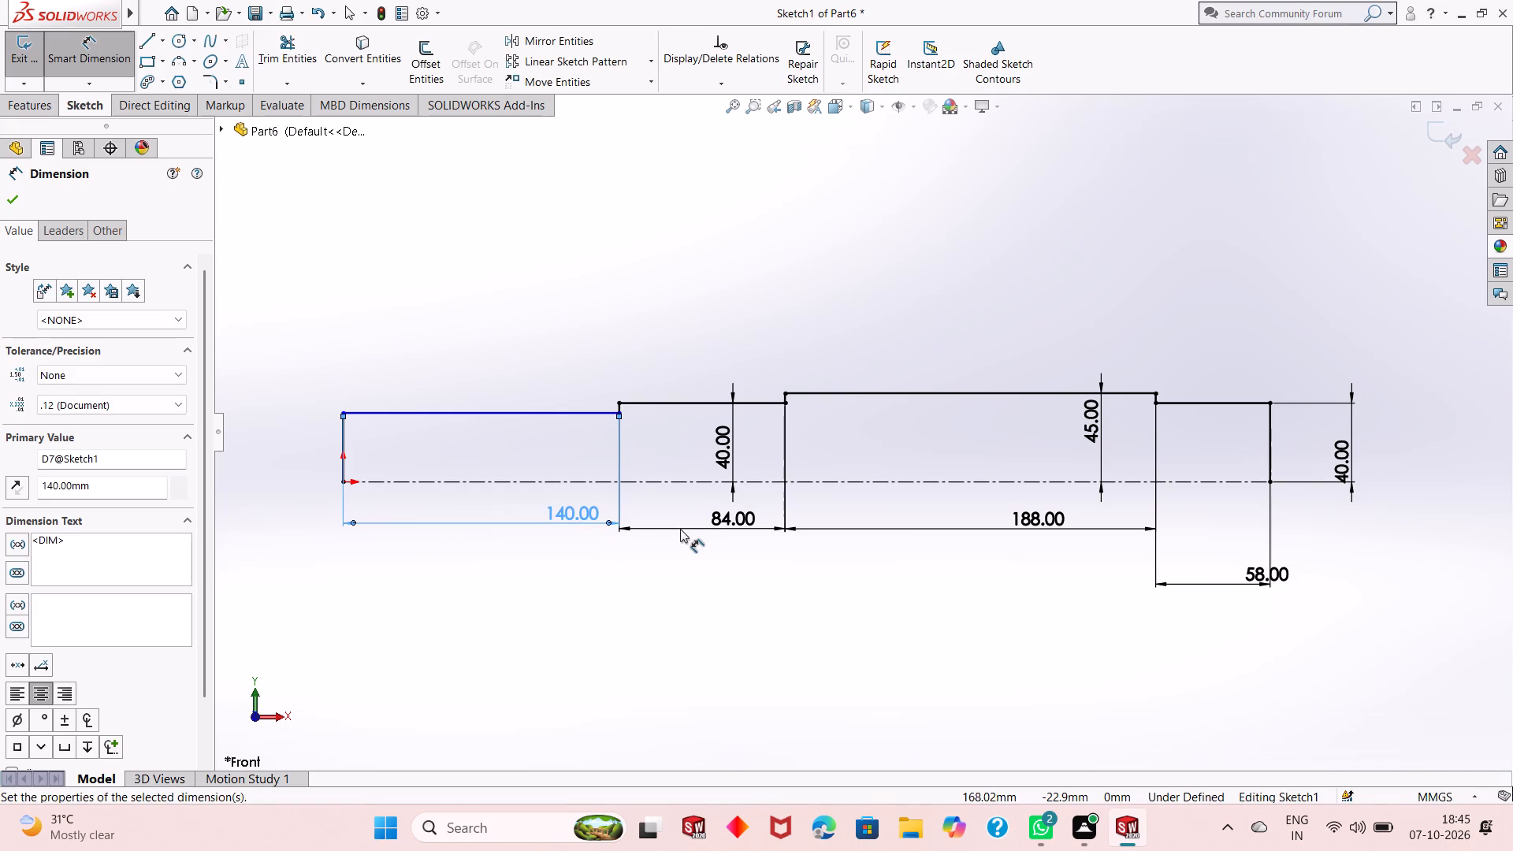
Dimension the height from the centerline to the 140 mm line at 35 mm and finish dimensioning.
click(538, 412)
click(529, 481)
click(549, 462)
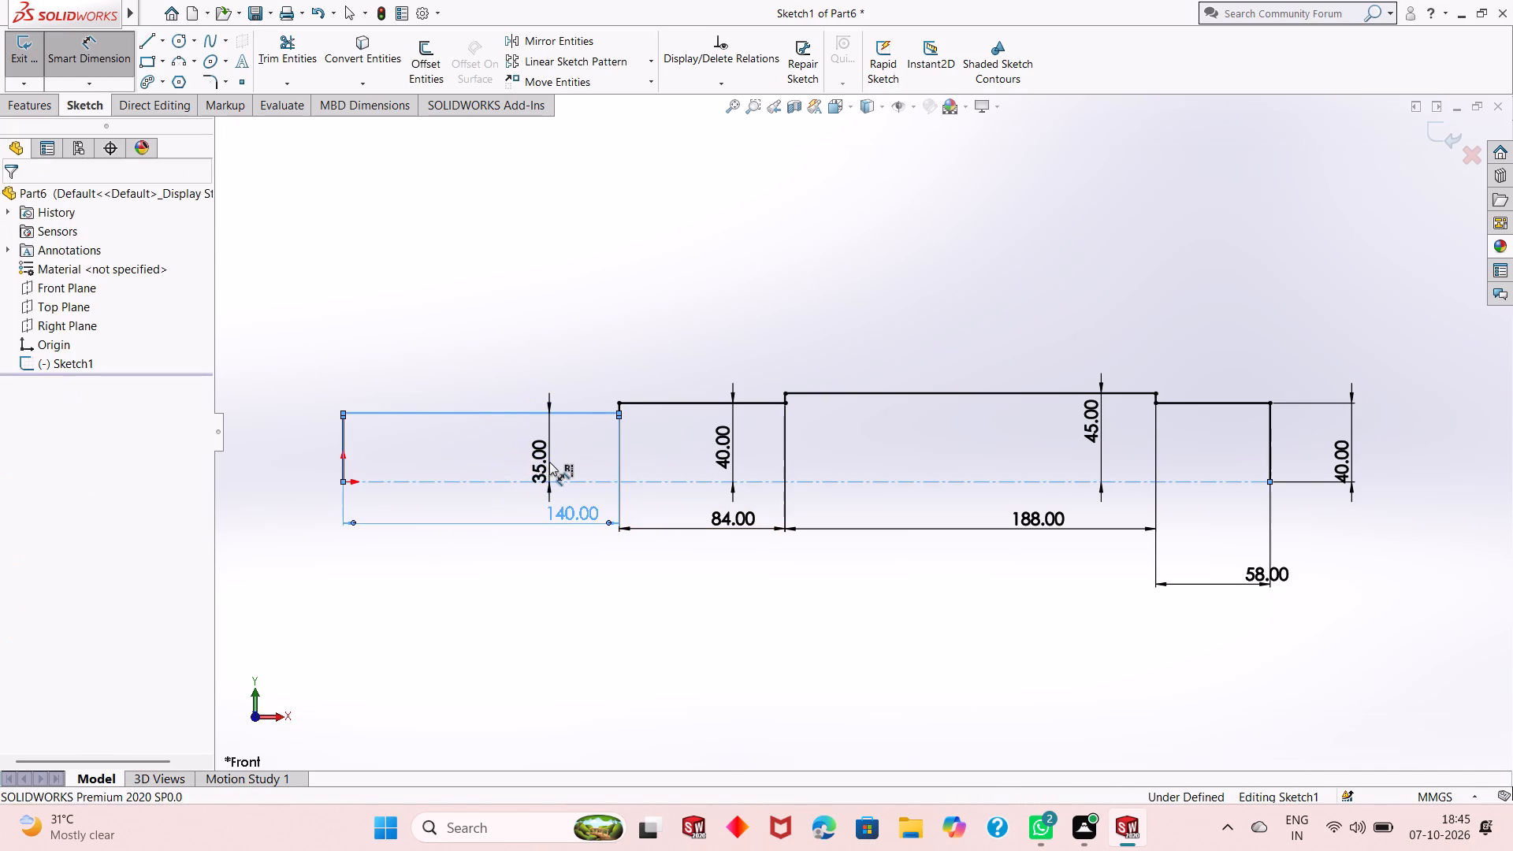
key(Return)
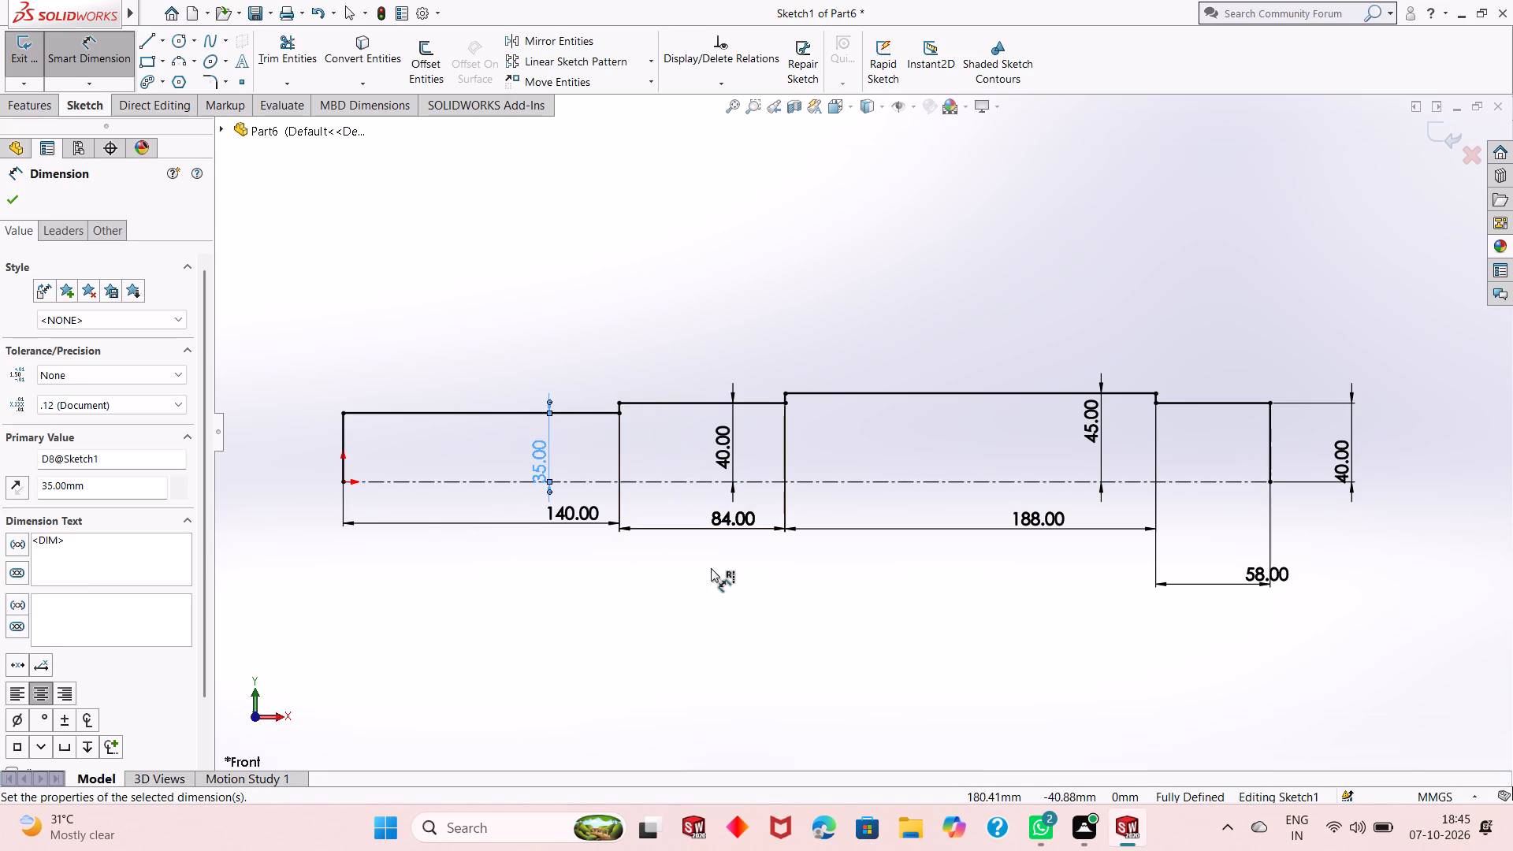
right_click(690, 570)
click(722, 619)
Examine the dimensioned half profile along its full length.
scroll(690, 486, up, 1)
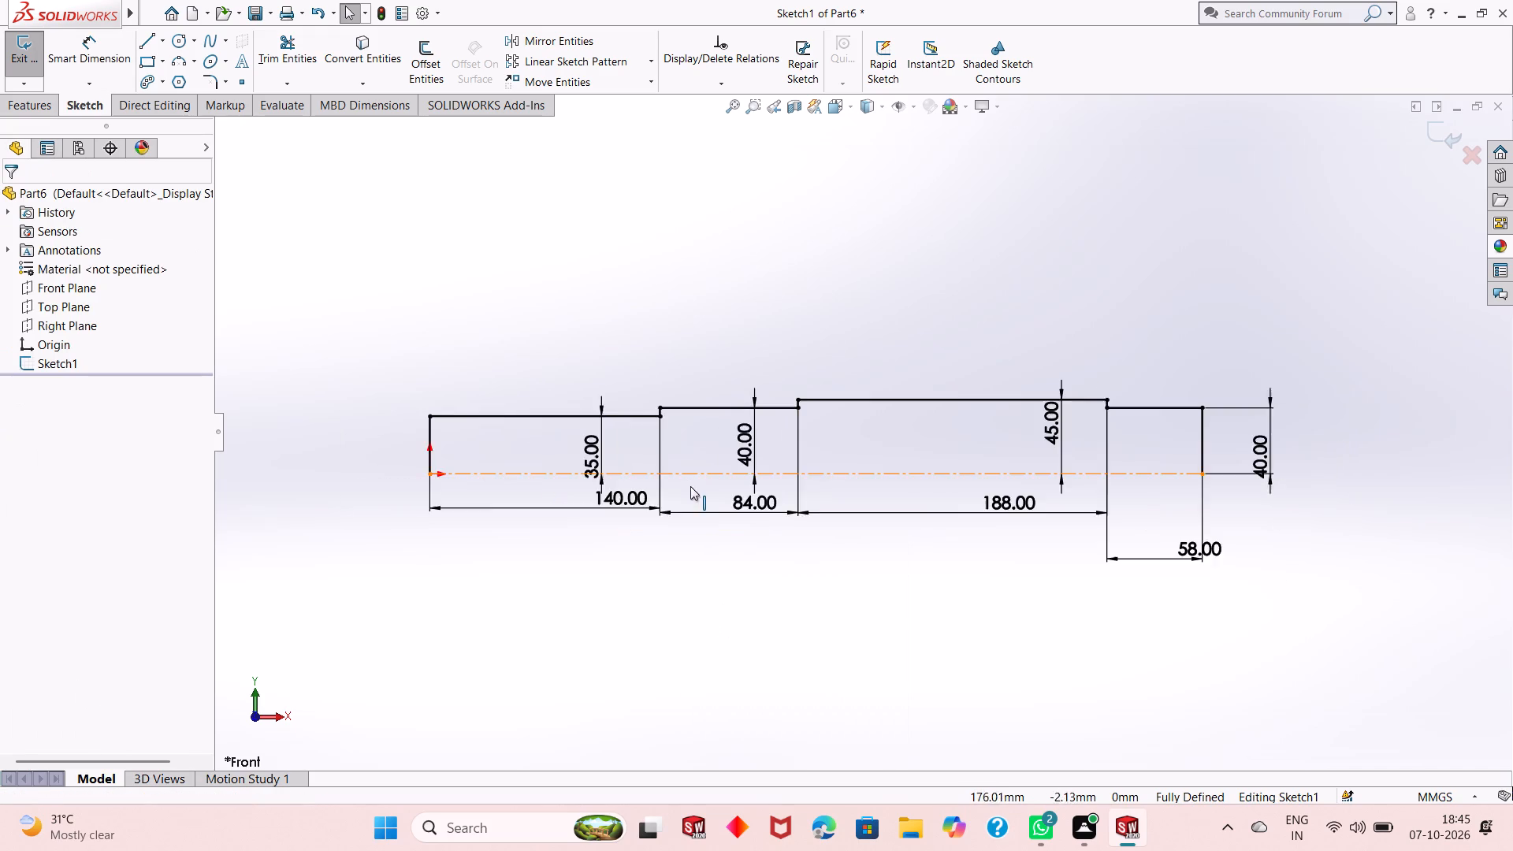
scroll(712, 488, up, 2)
scroll(809, 469, up, 1)
scroll(921, 444, down, 1)
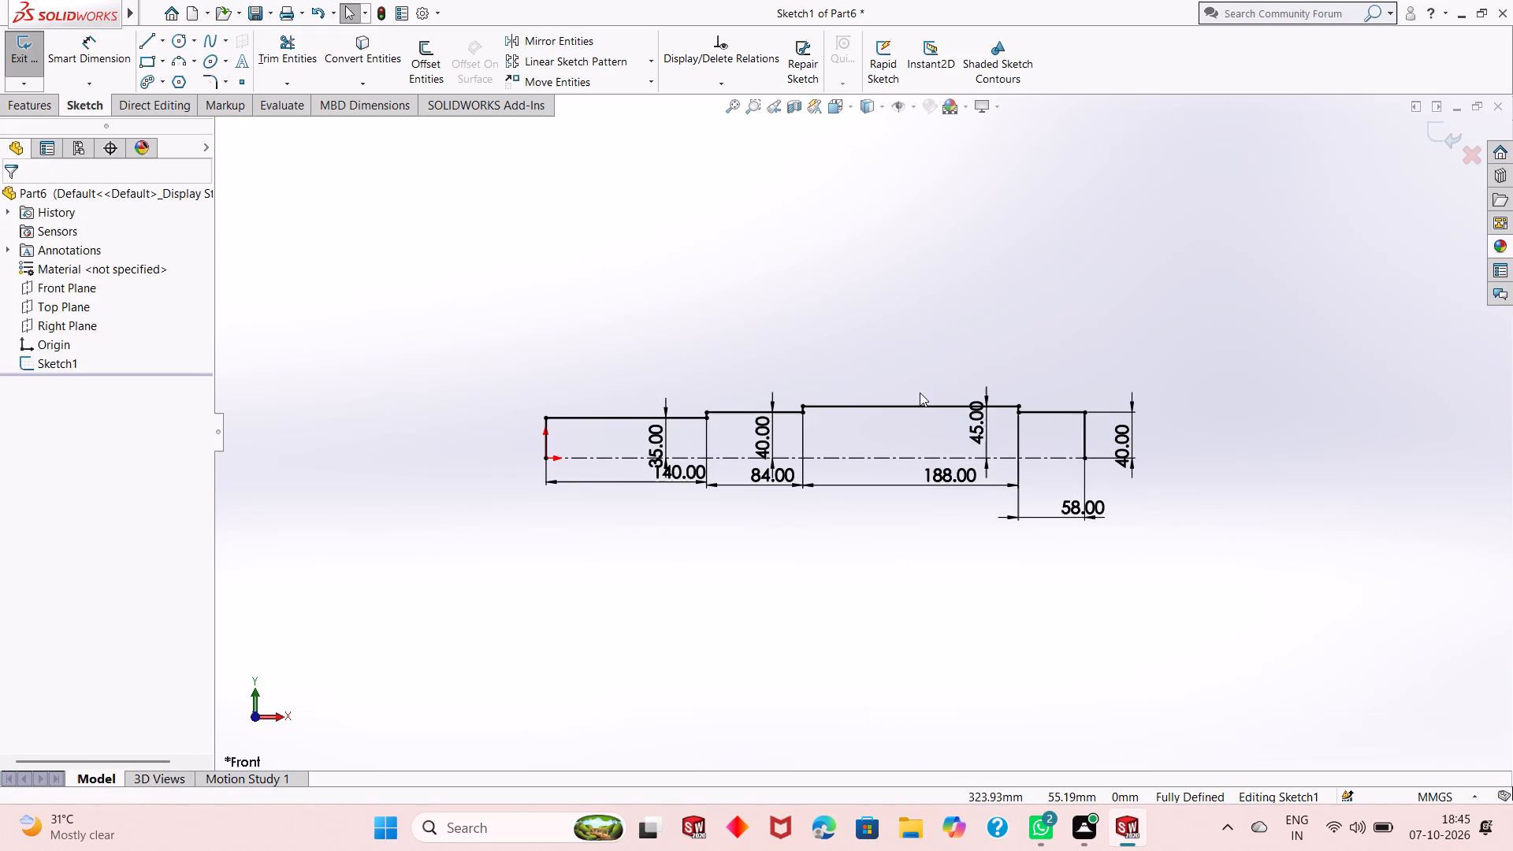
scroll(1012, 424, down, 1)
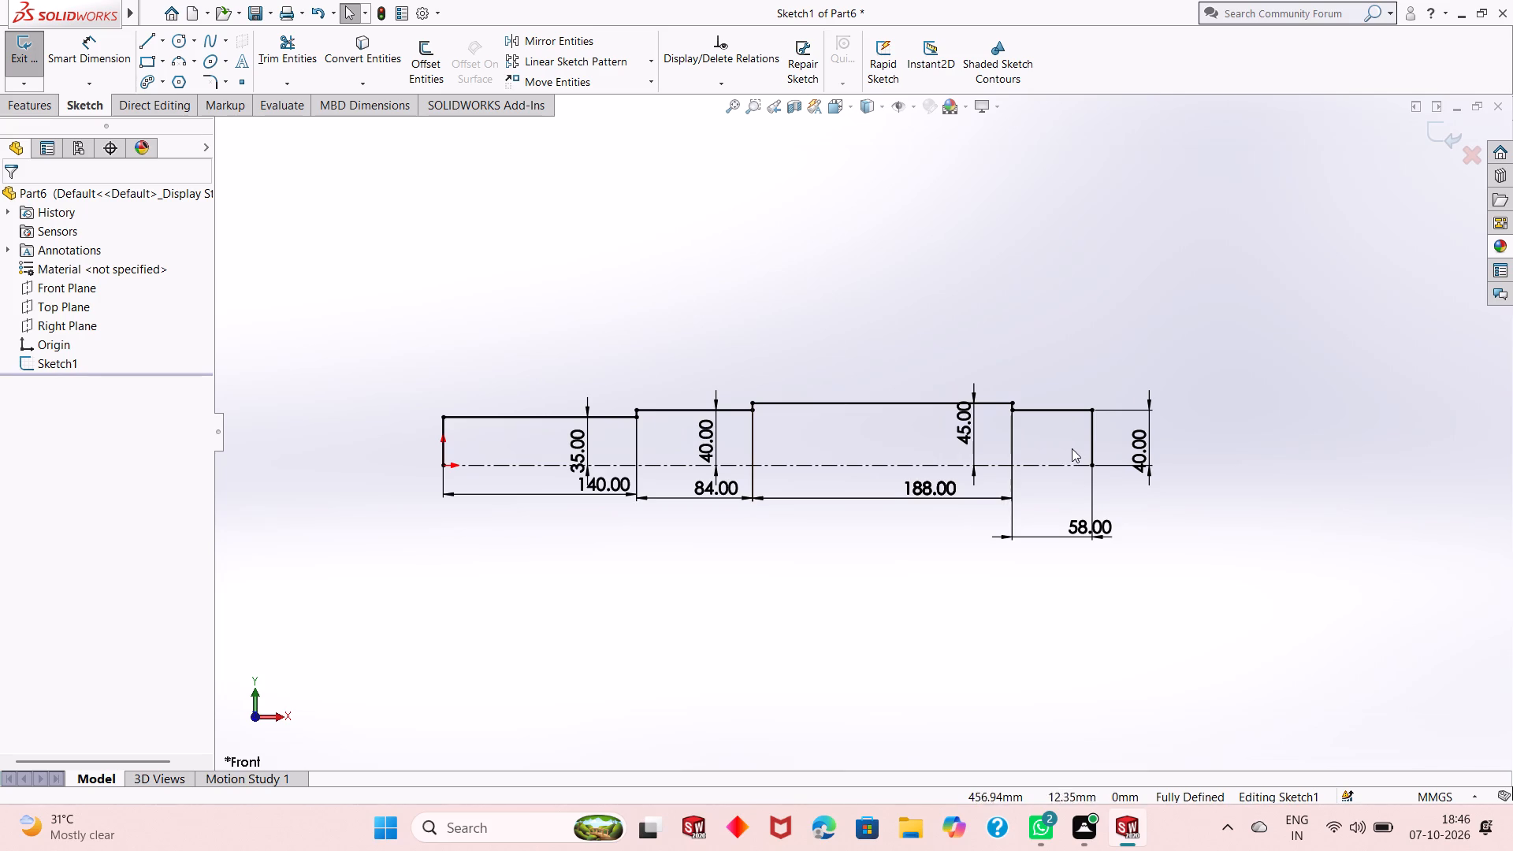
scroll(721, 451, up, 1)
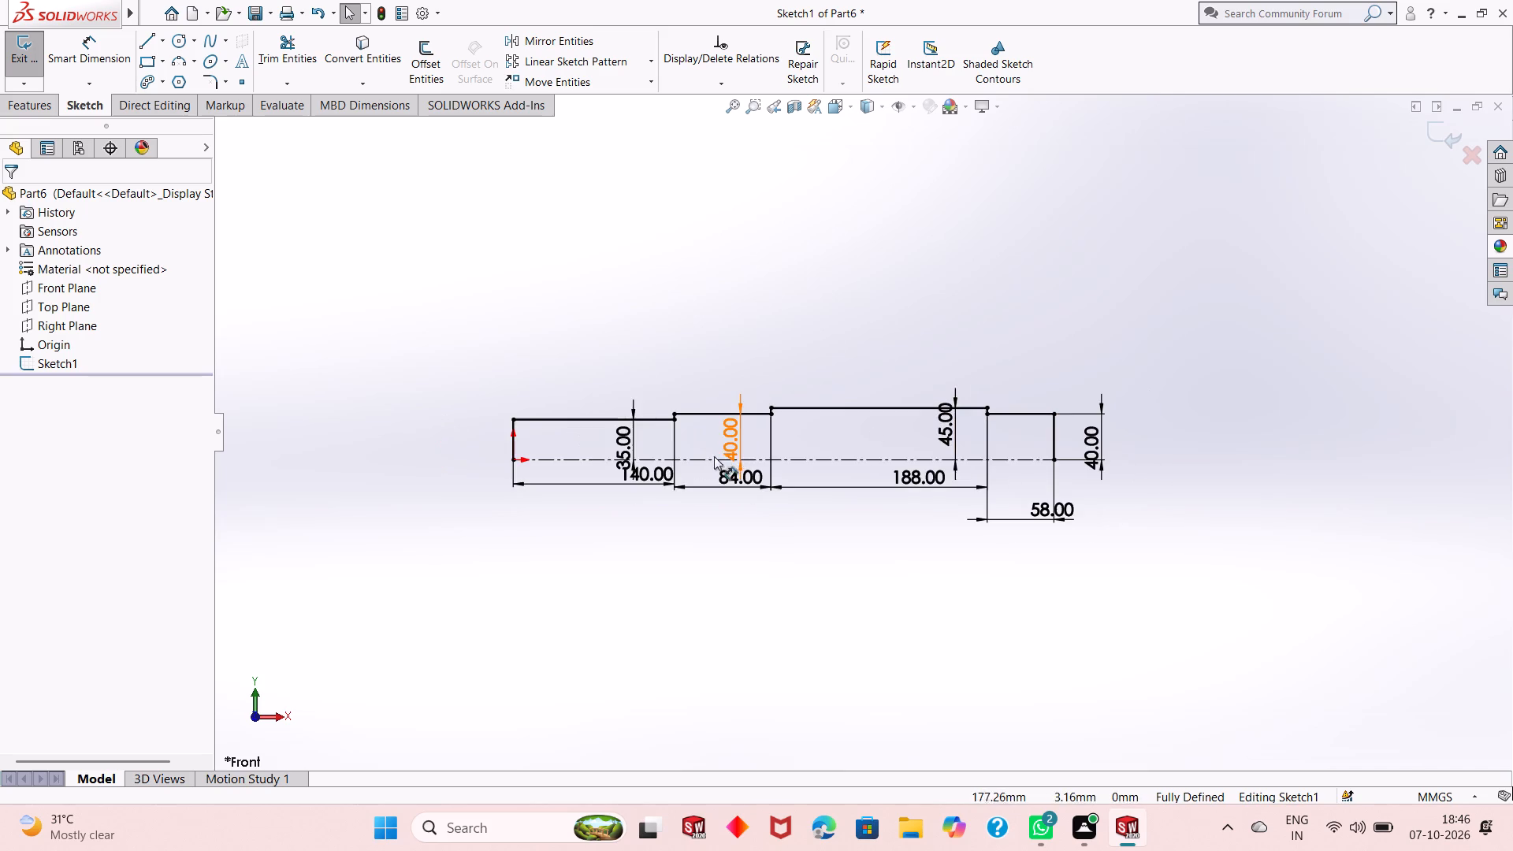
scroll(708, 456, down, 2)
scroll(694, 462, up, 1)
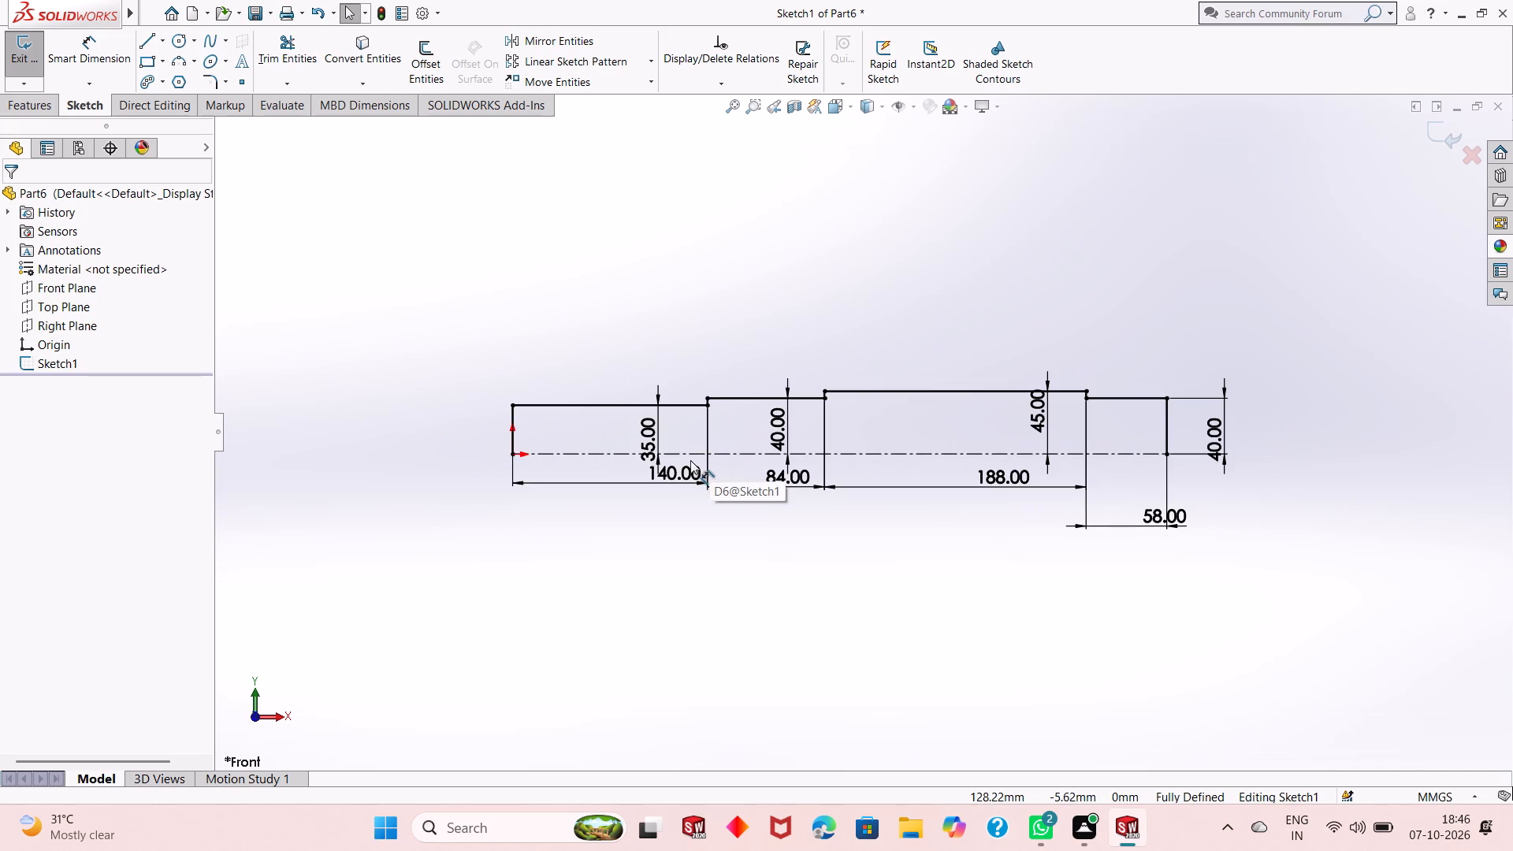
scroll(905, 449, up, 1)
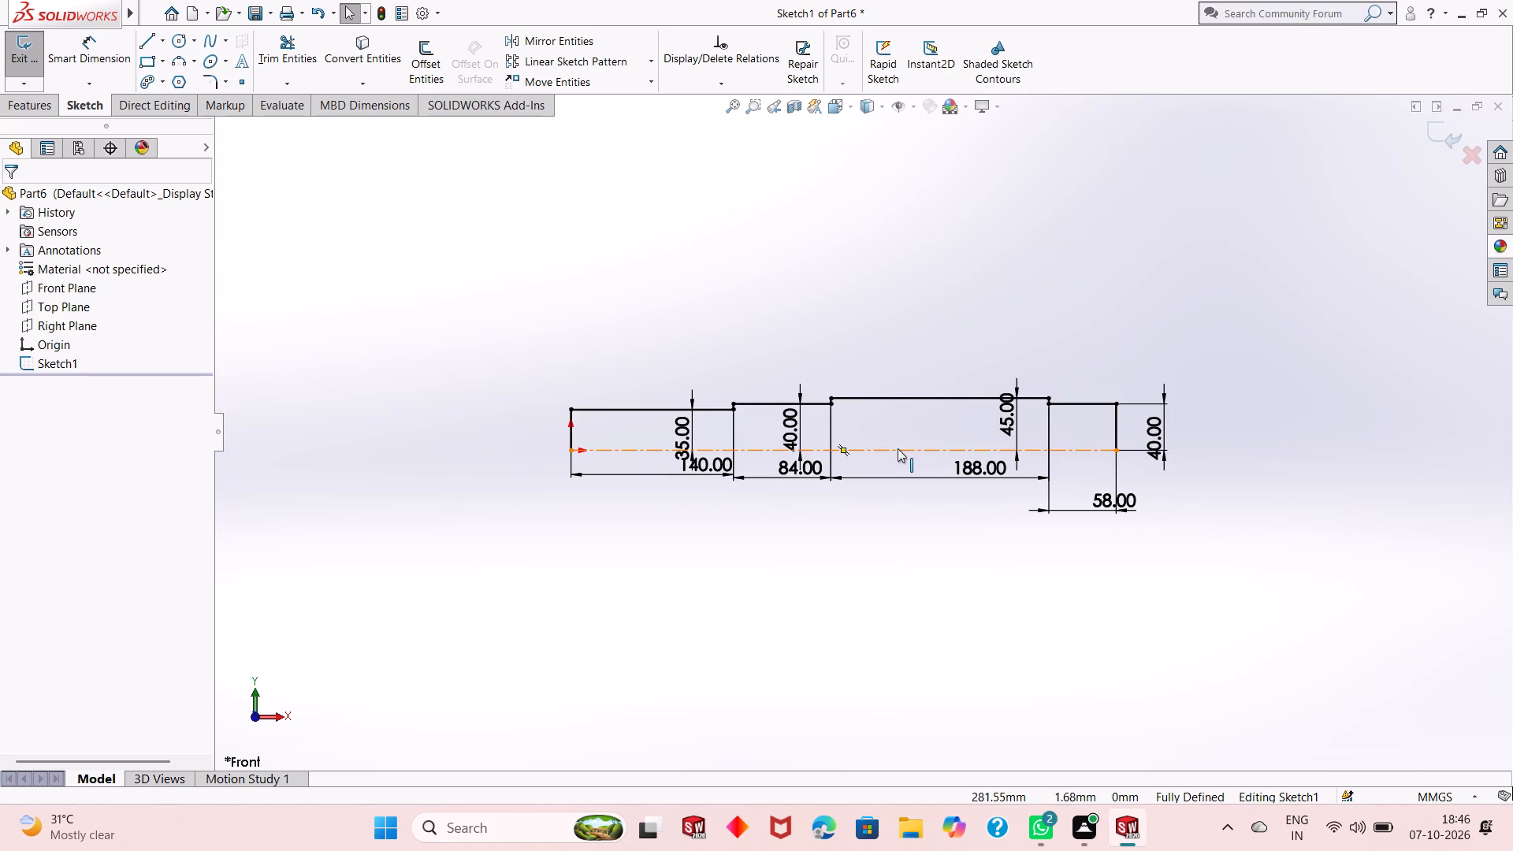
scroll(938, 424, down, 1)
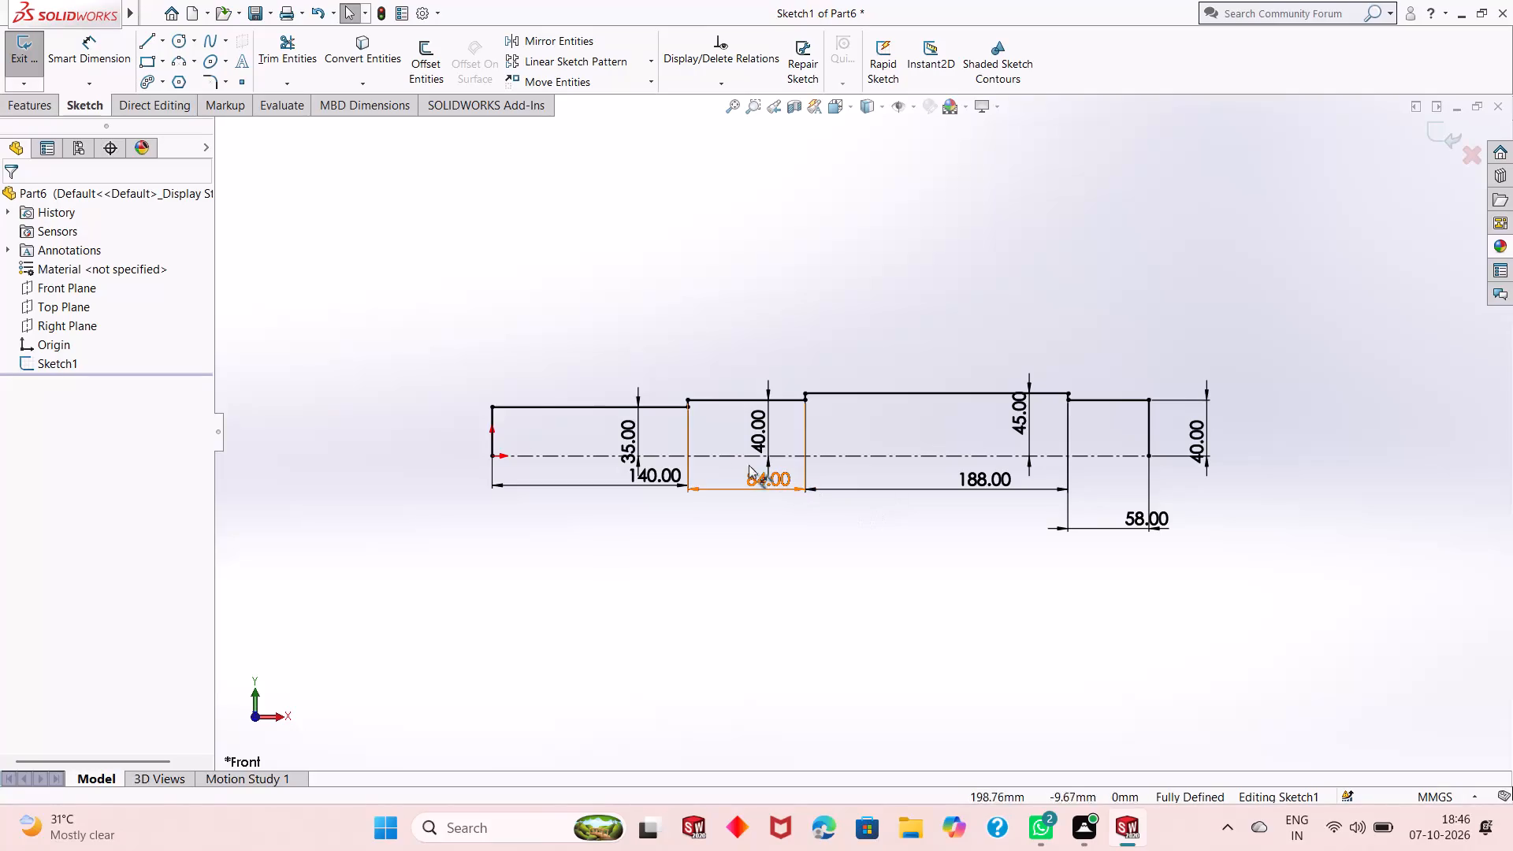
Revolve the half profile 360 degrees about the centerline, letting the open sketch be closed automatically.
click(23, 100)
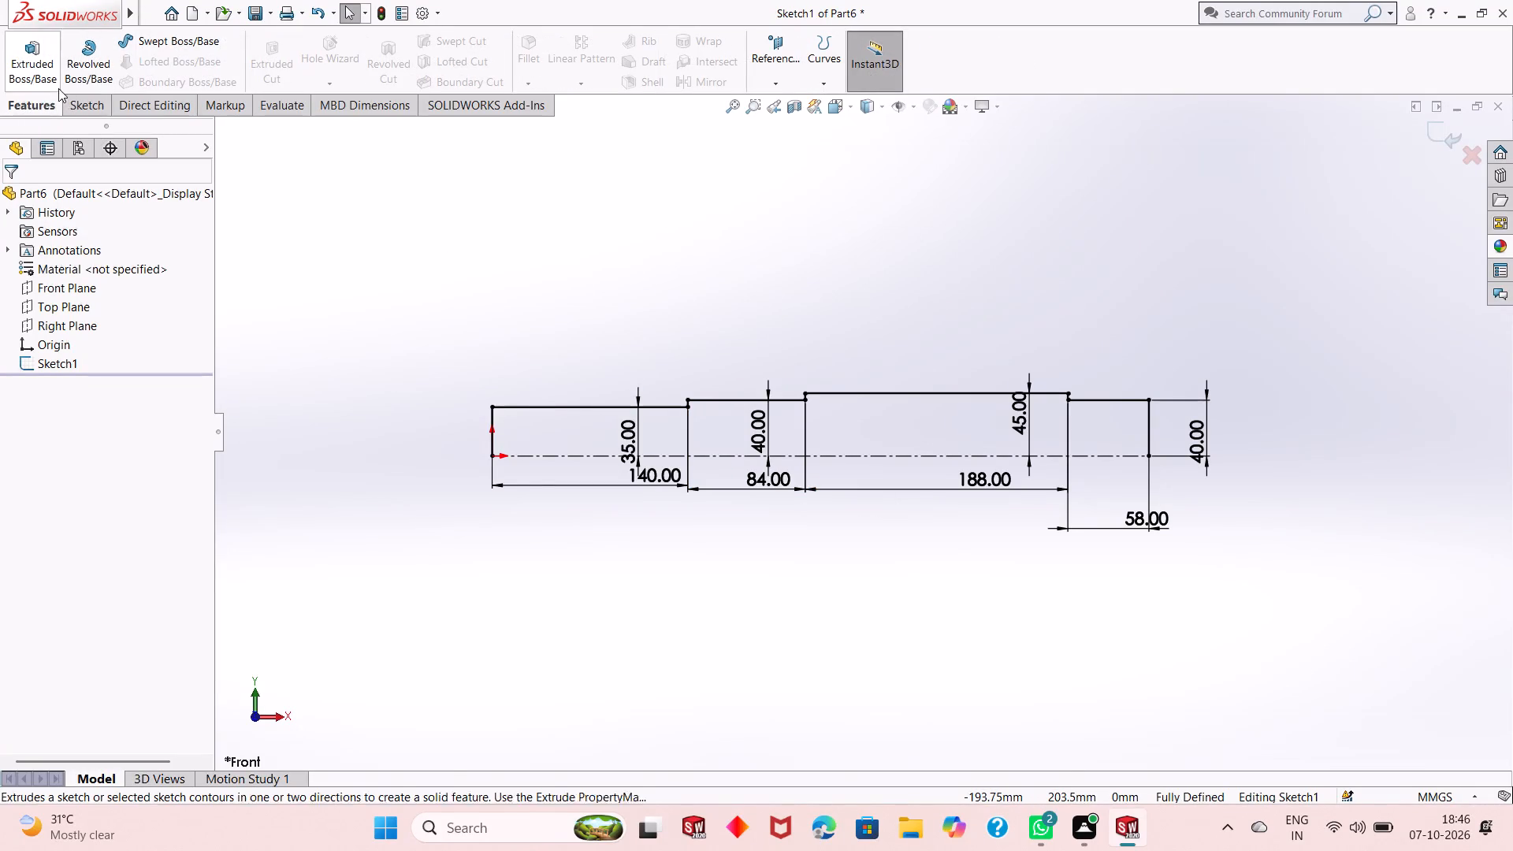
click(99, 78)
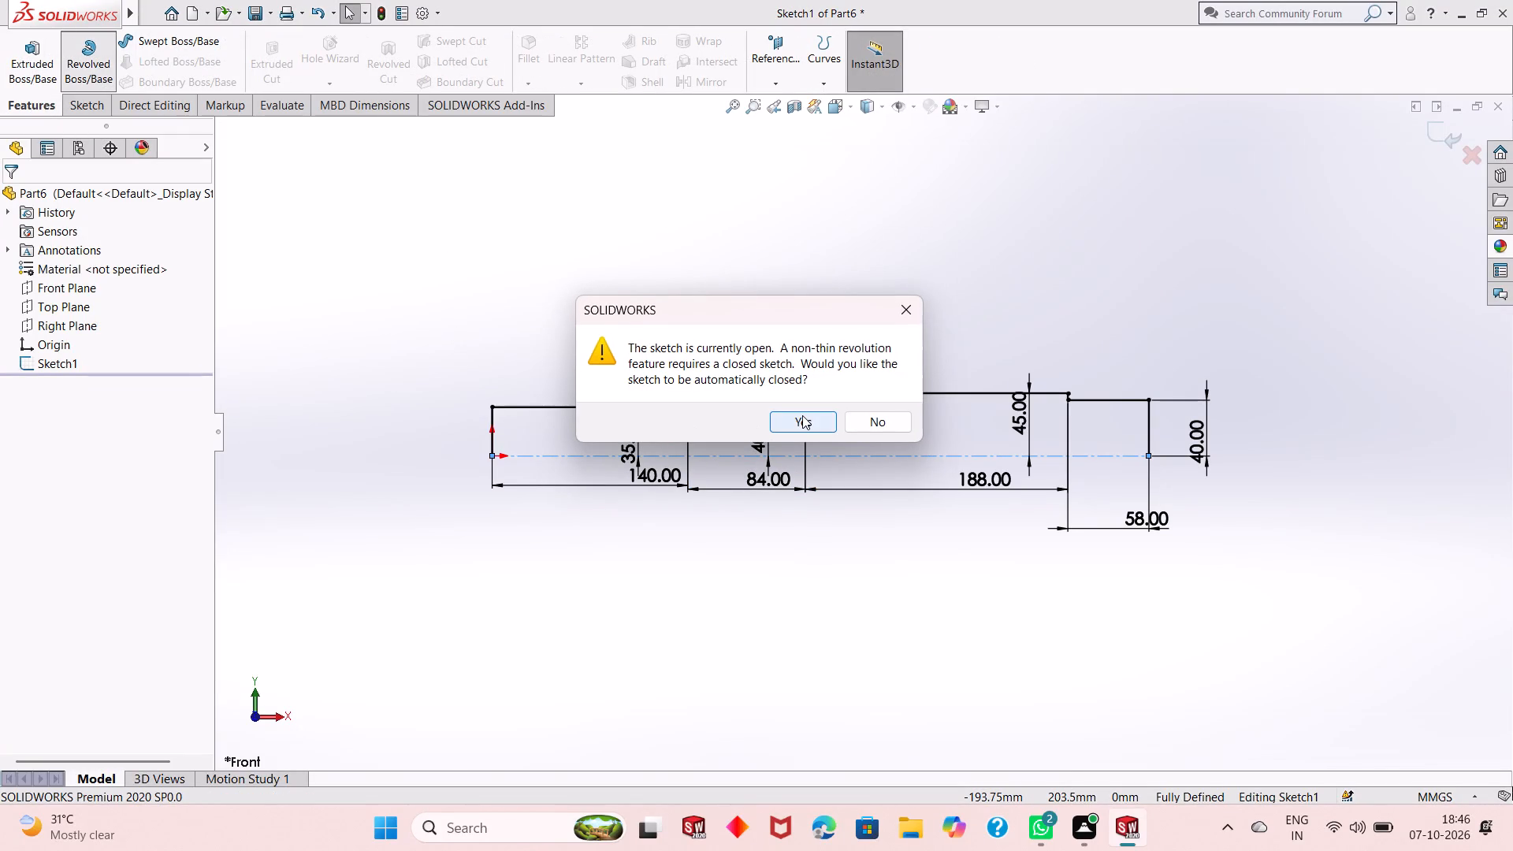
click(801, 425)
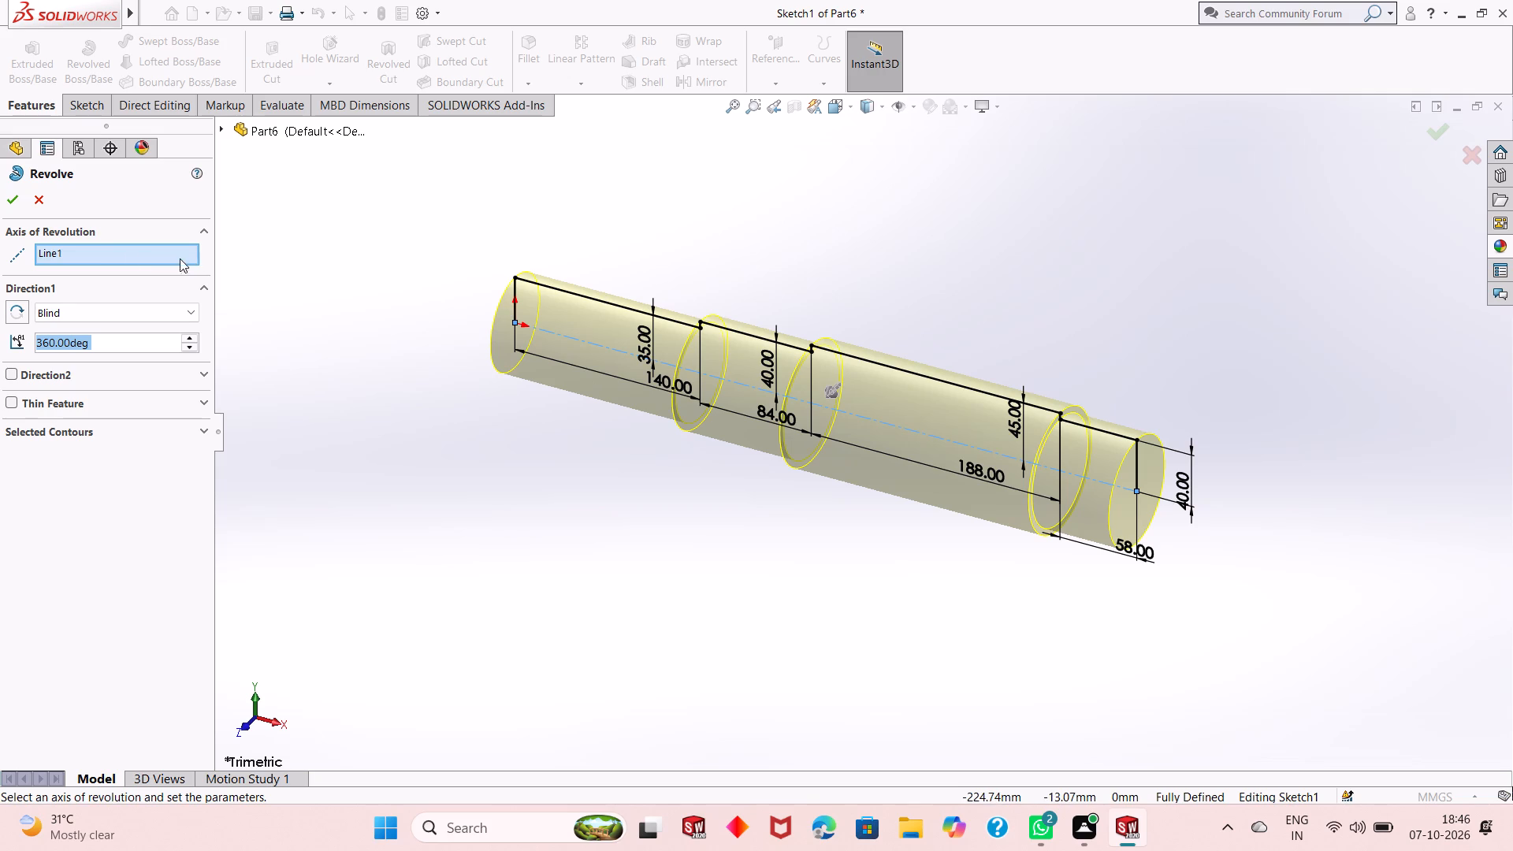
click(15, 206)
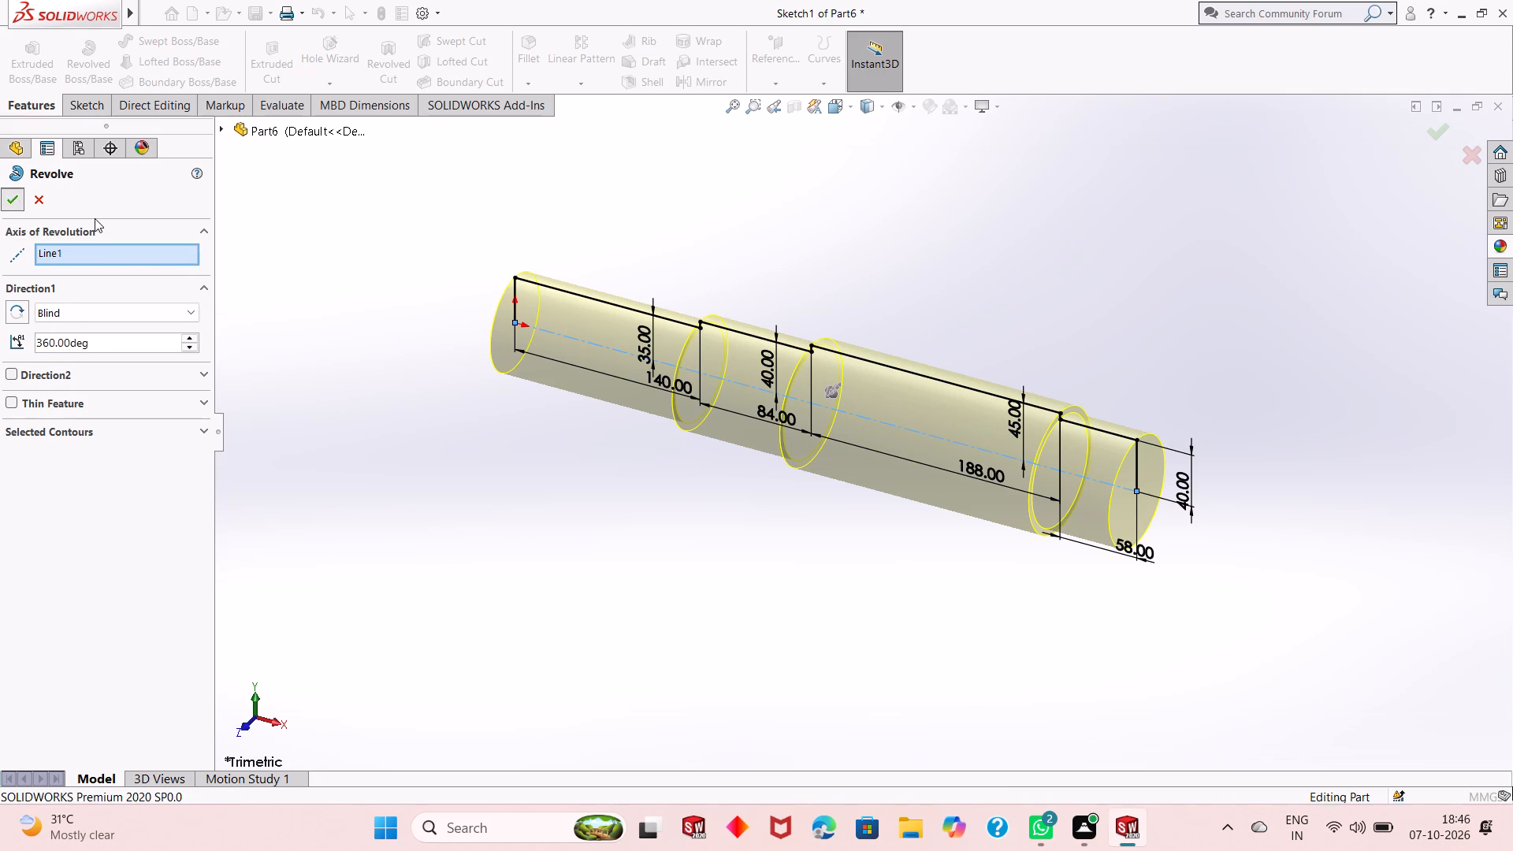
click(566, 435)
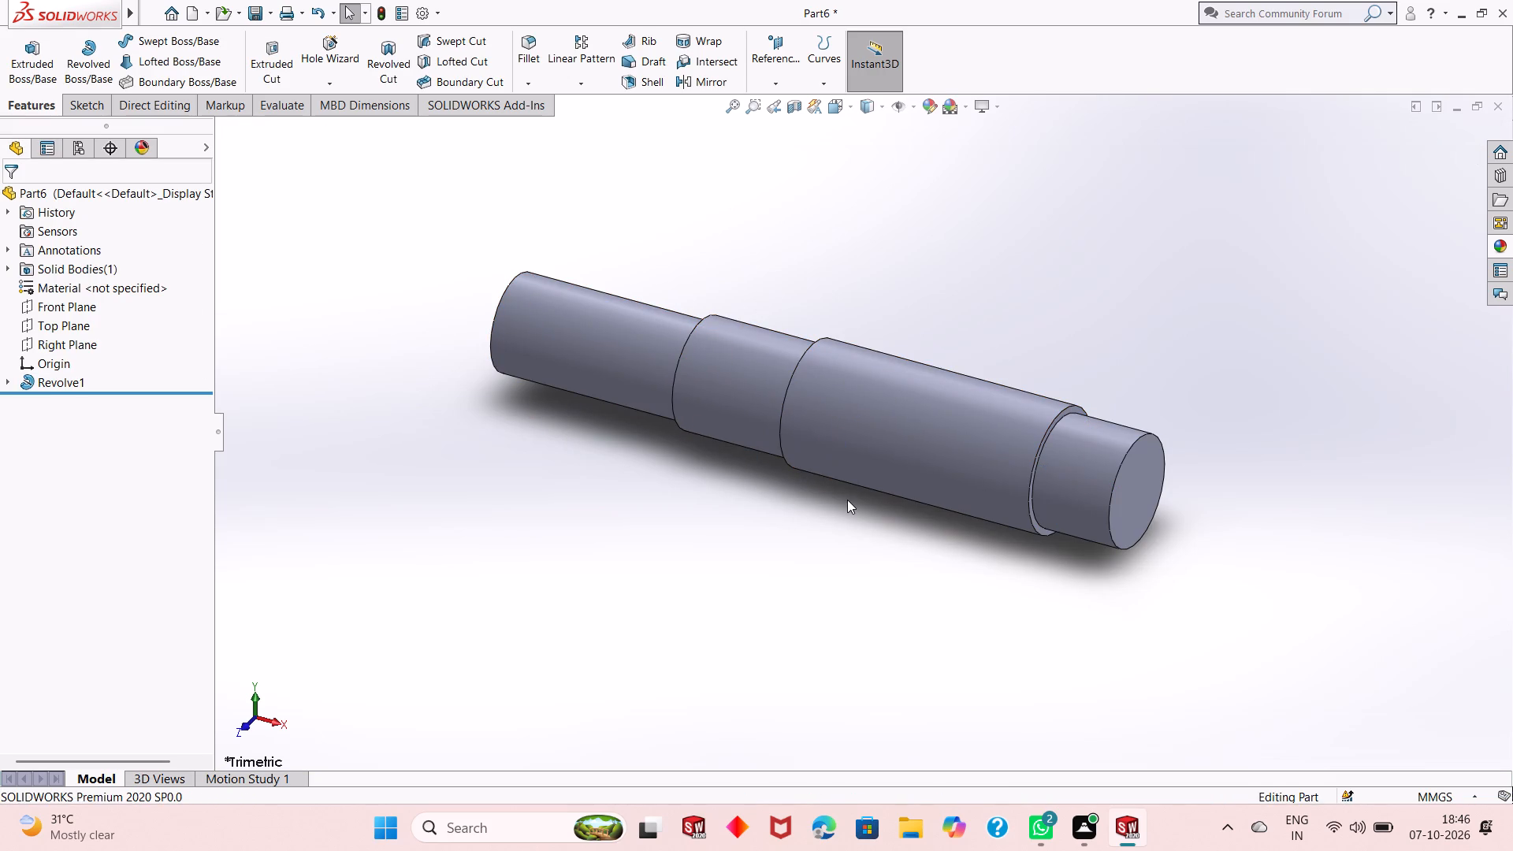
Chamfer the outer circular edge on the end face of the 140 mm long section by 1.6 mm at 45 degrees.
middle_drag(848, 500, 942, 367)
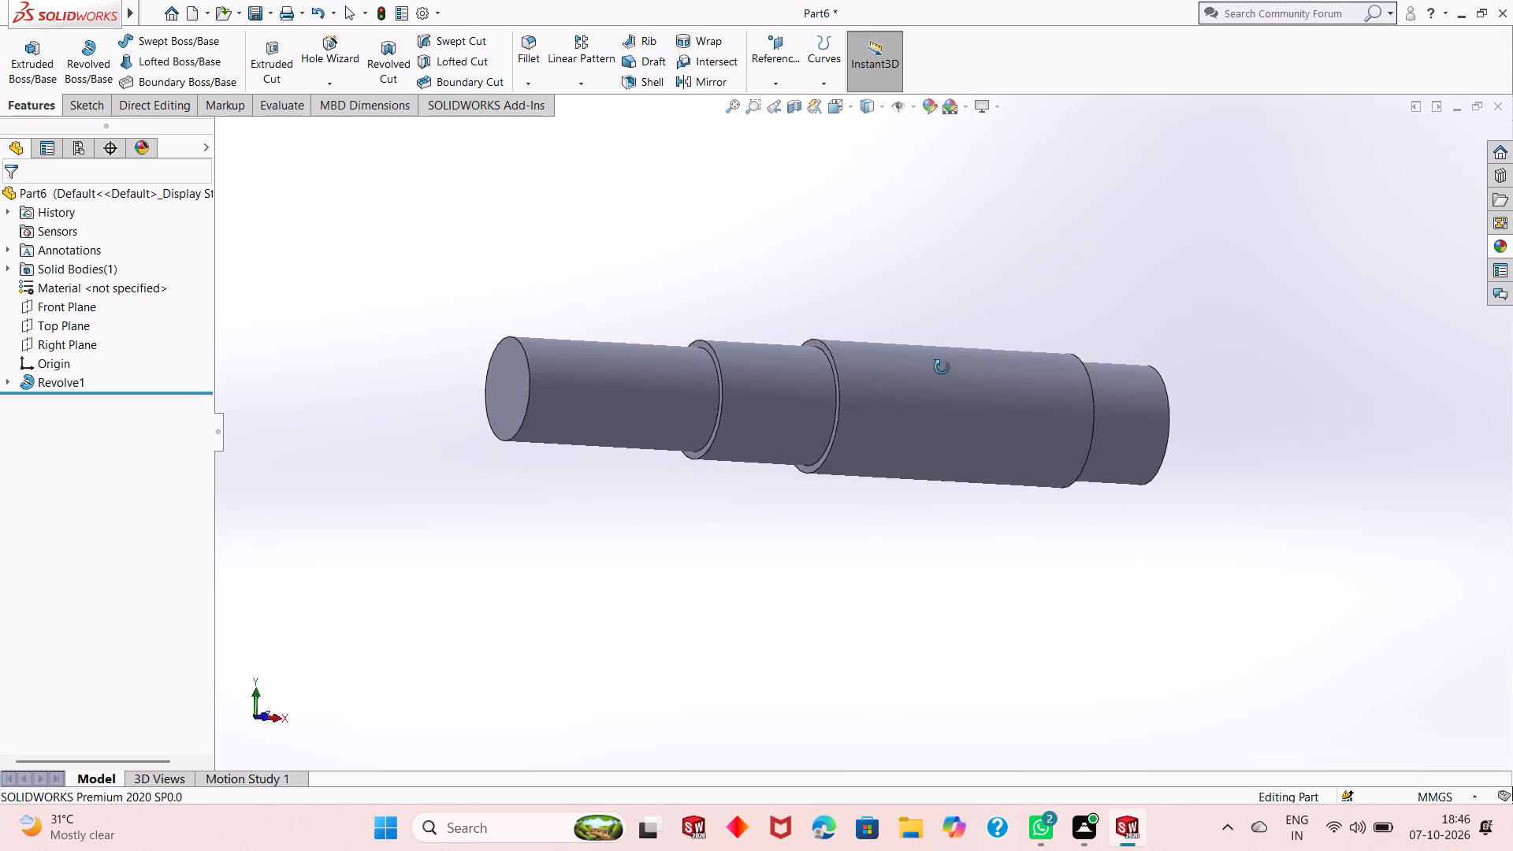
middle_drag(942, 367, 962, 377)
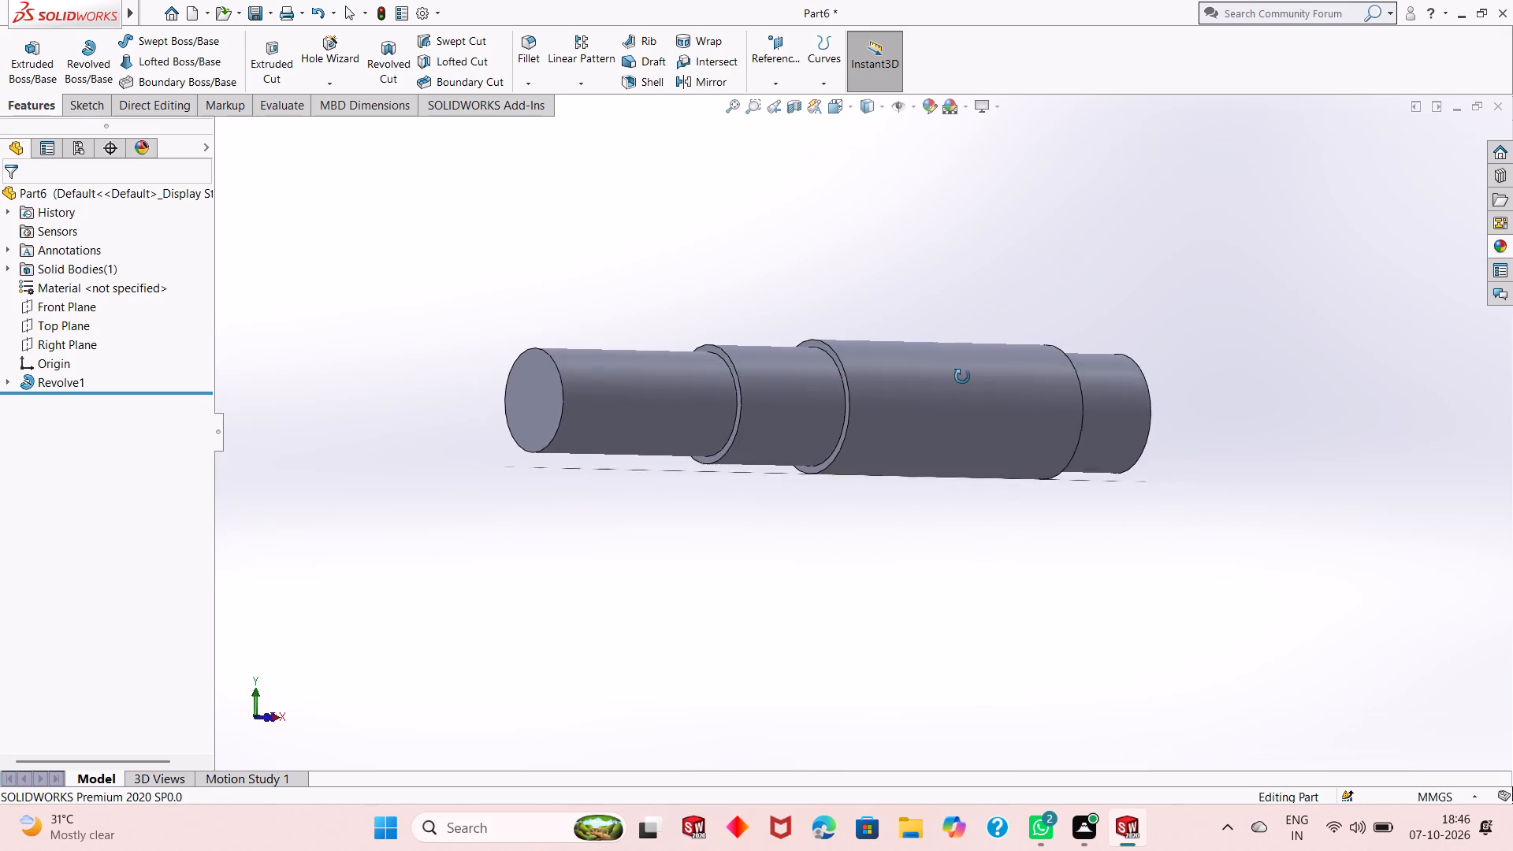
middle_drag(962, 377, 994, 434)
scroll(638, 469, down, 3)
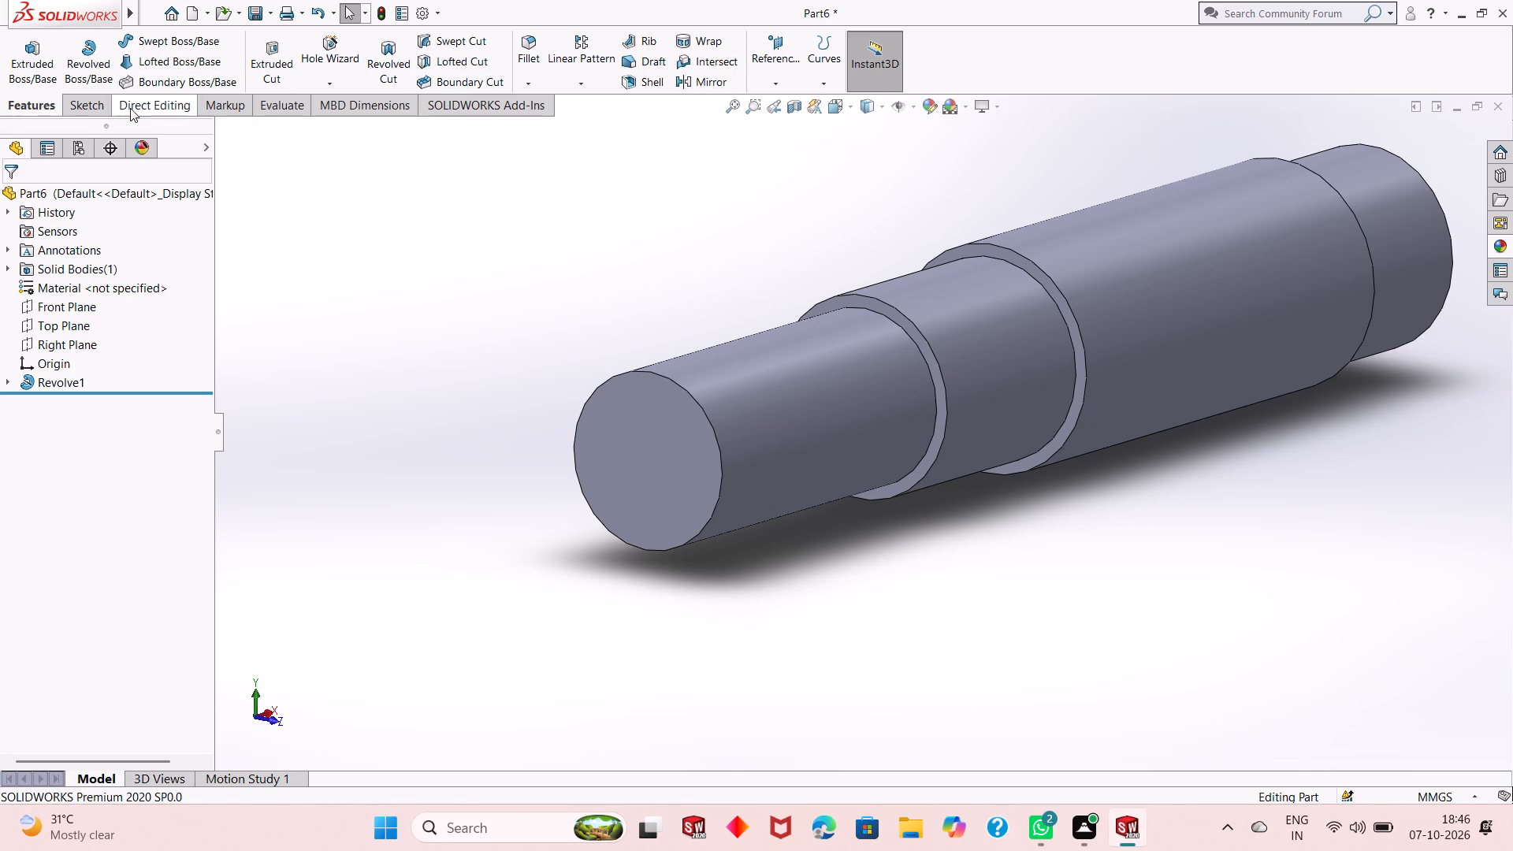
click(33, 110)
click(33, 107)
click(61, 106)
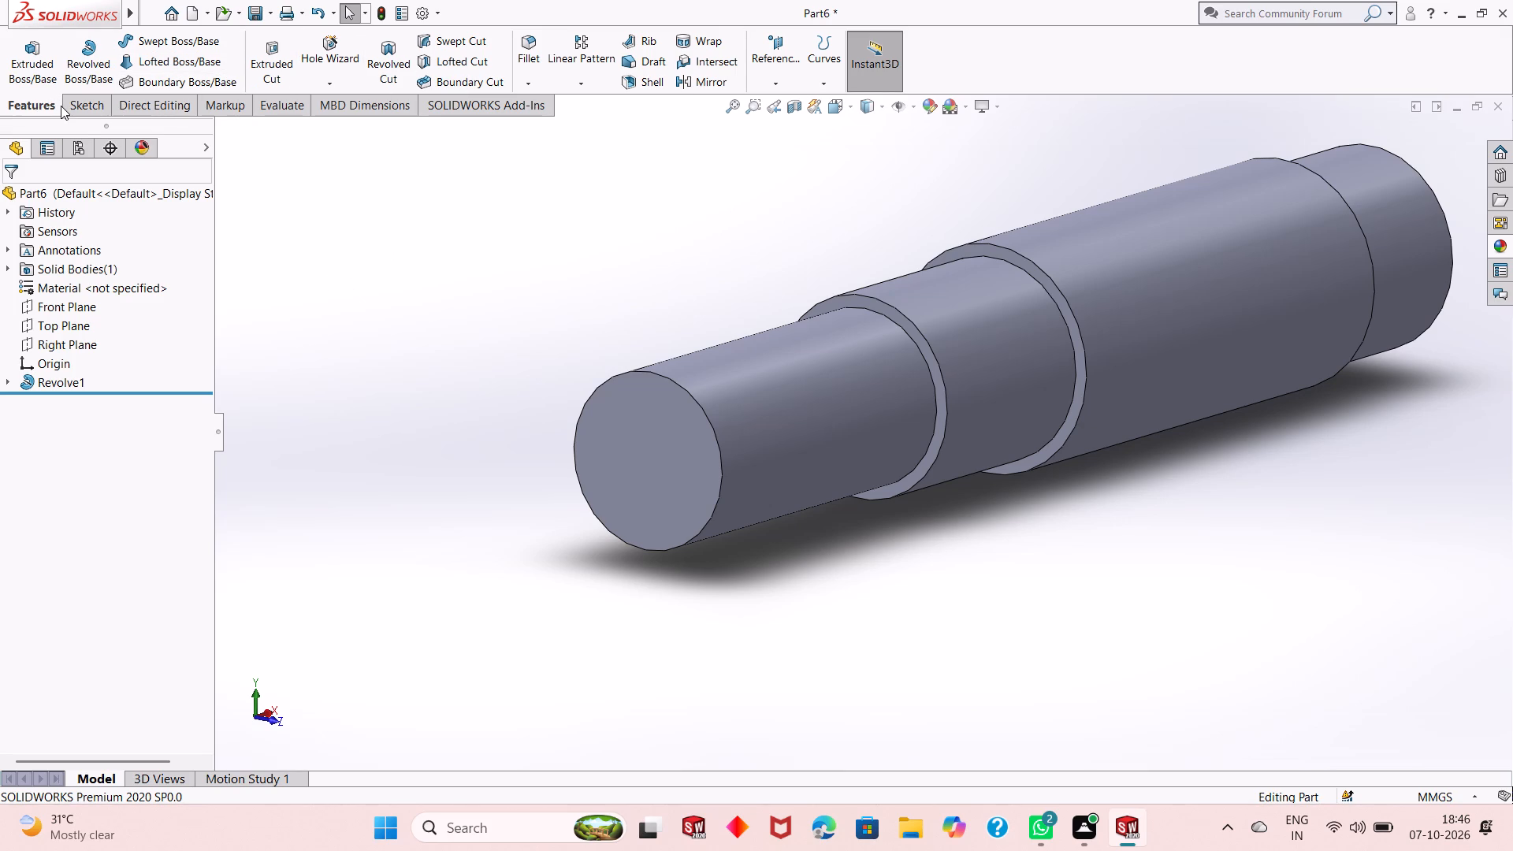
click(79, 106)
click(48, 106)
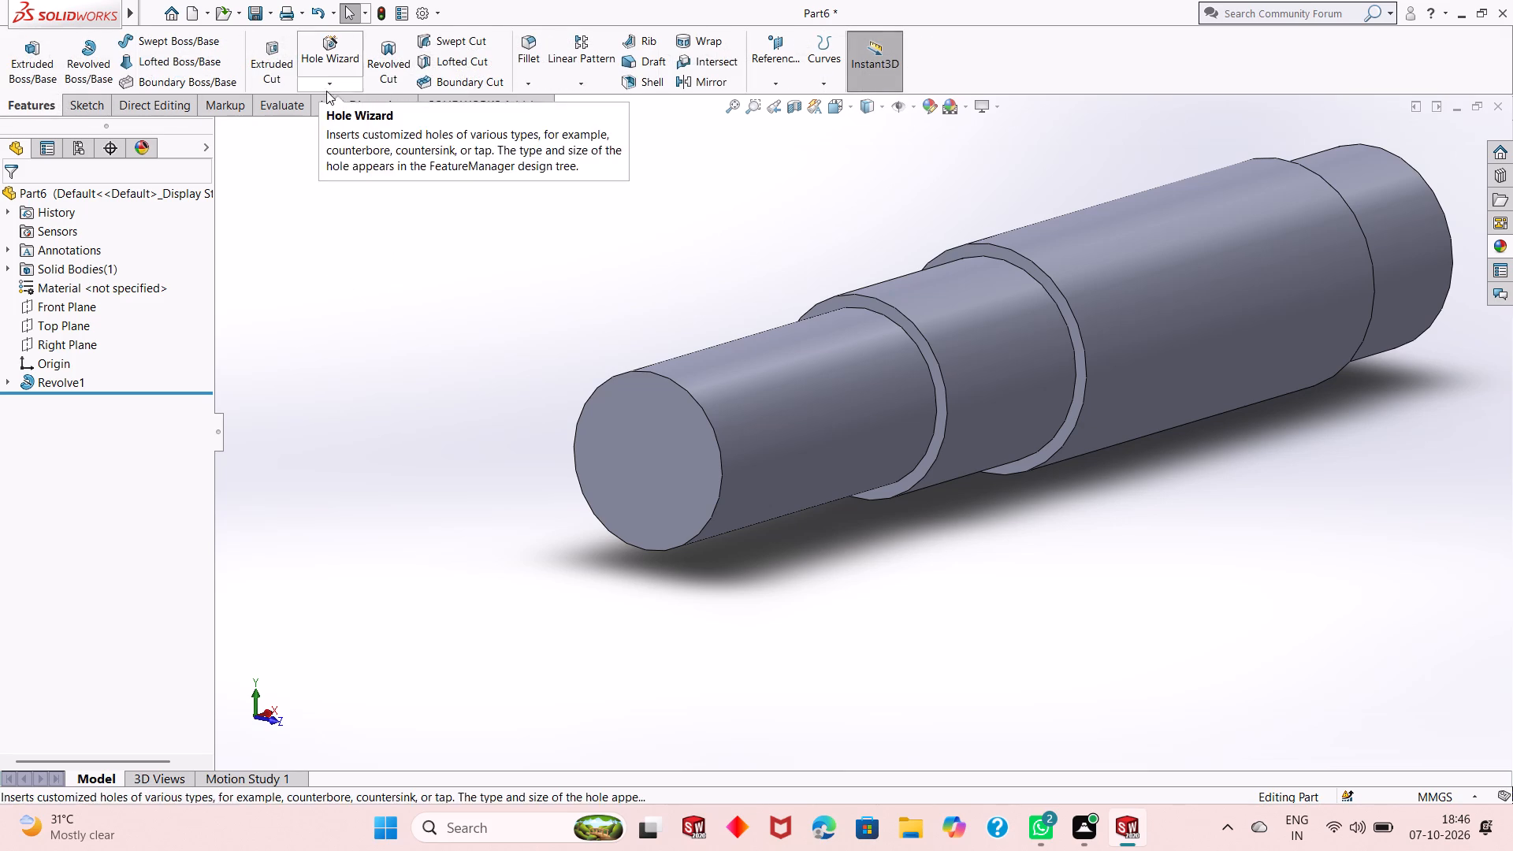
click(539, 90)
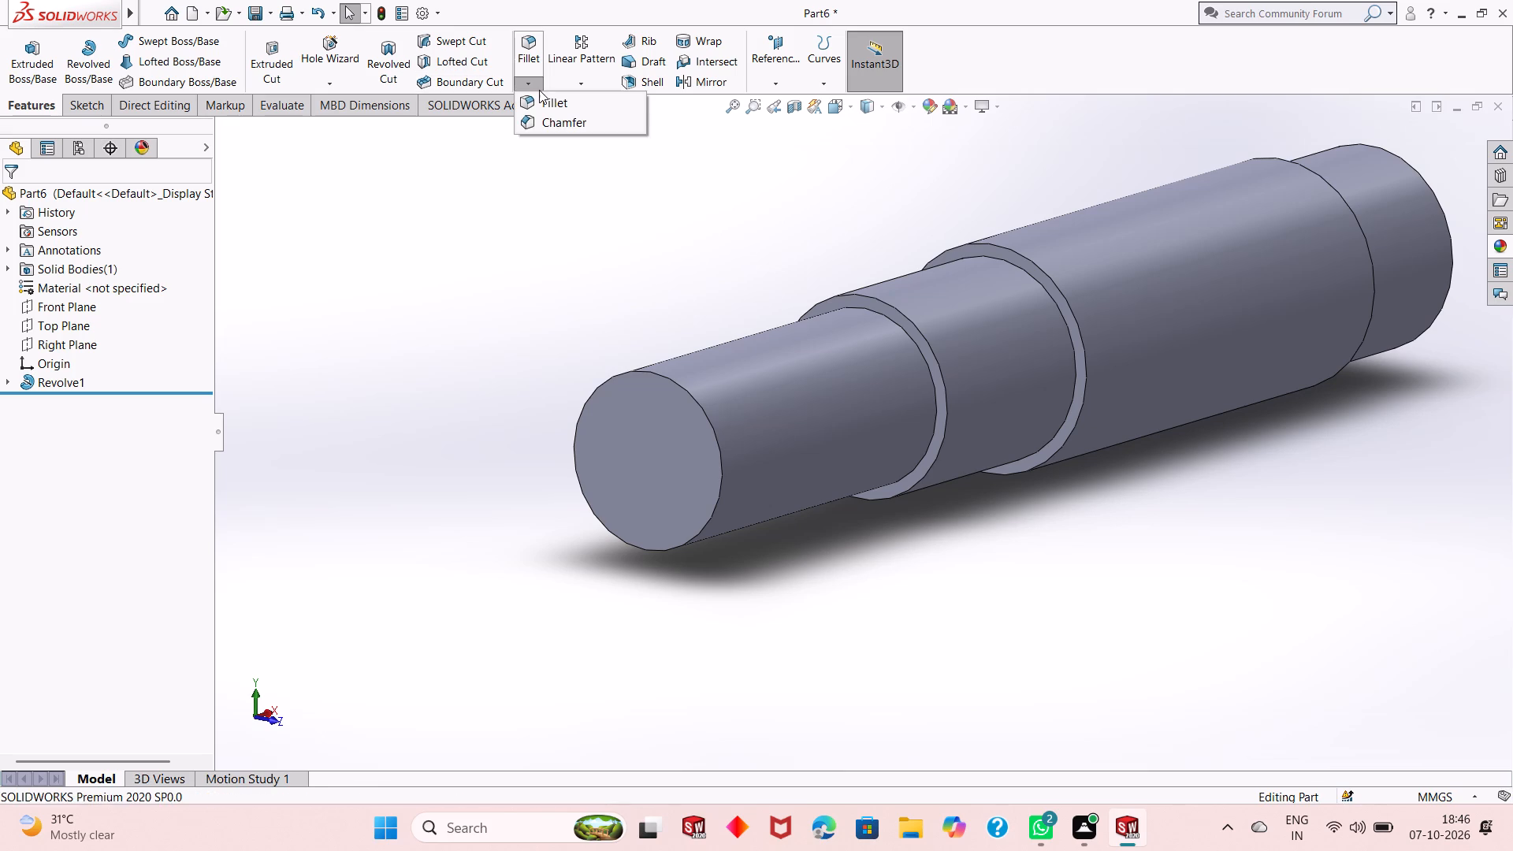
click(555, 124)
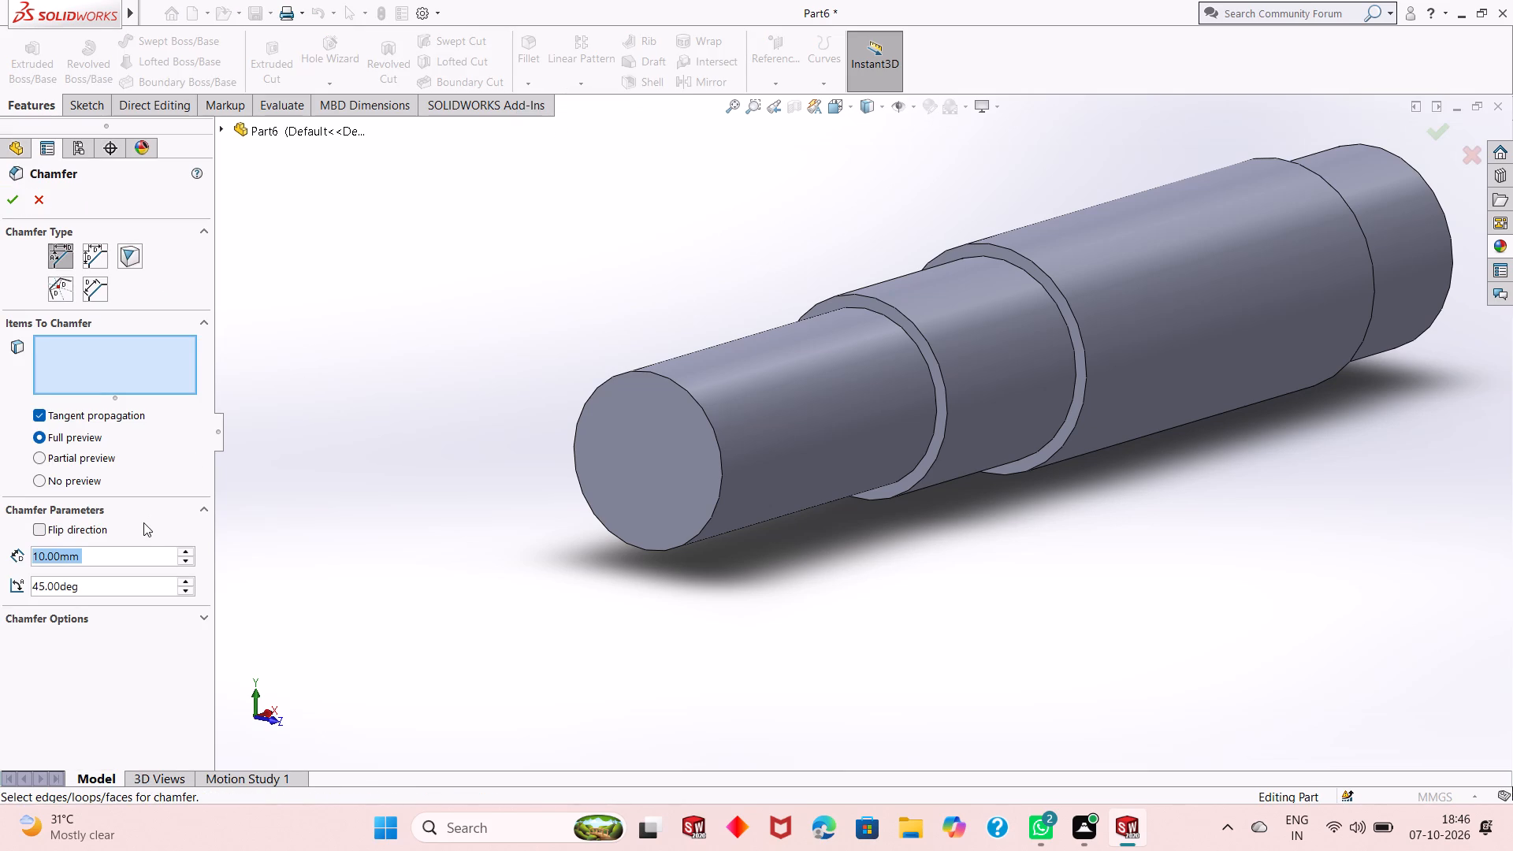
text(1.6)
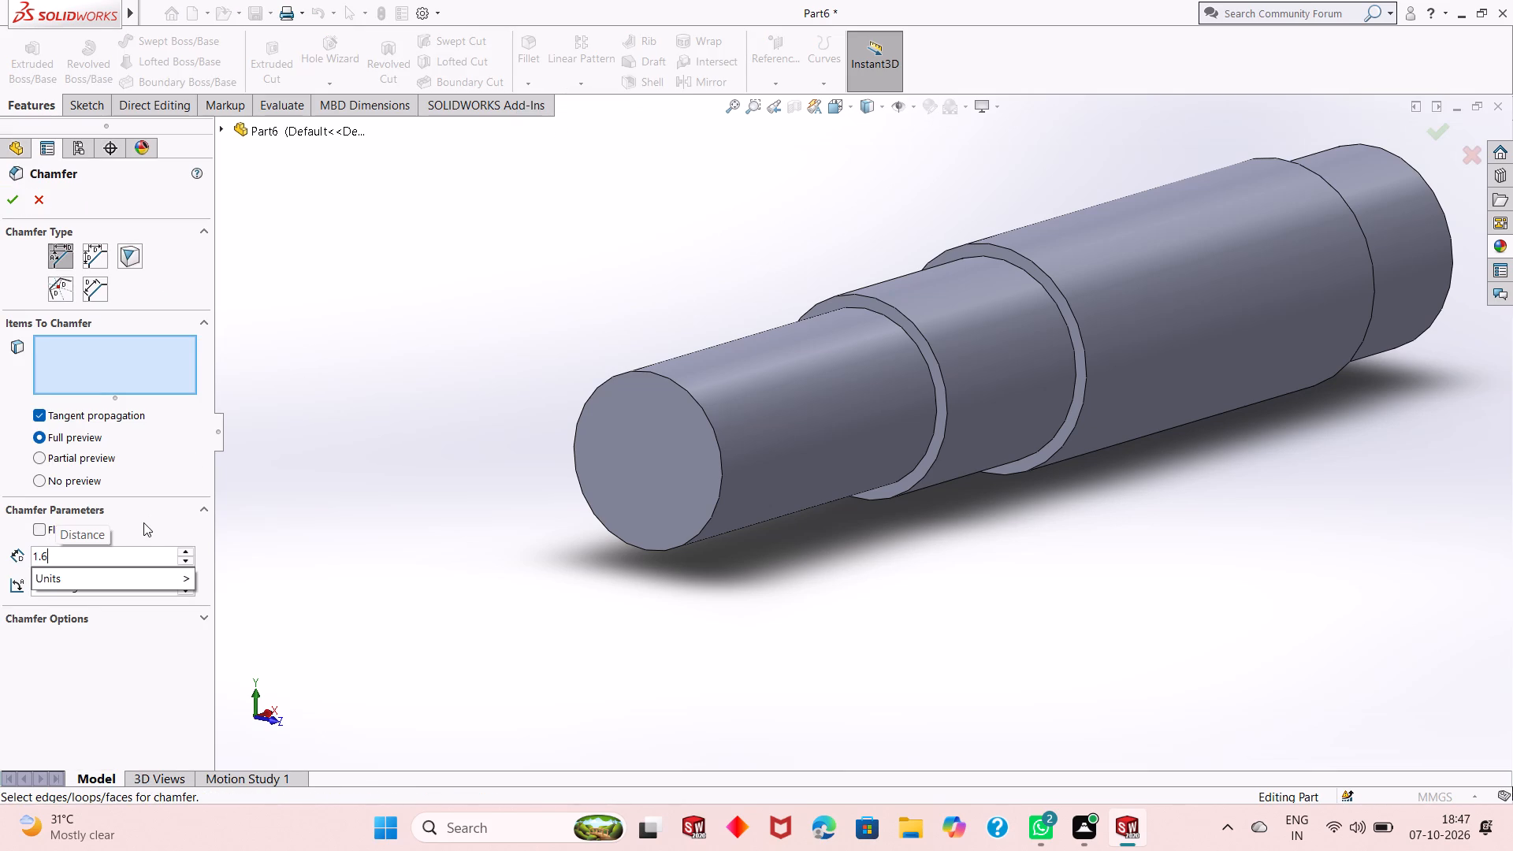
key(Return)
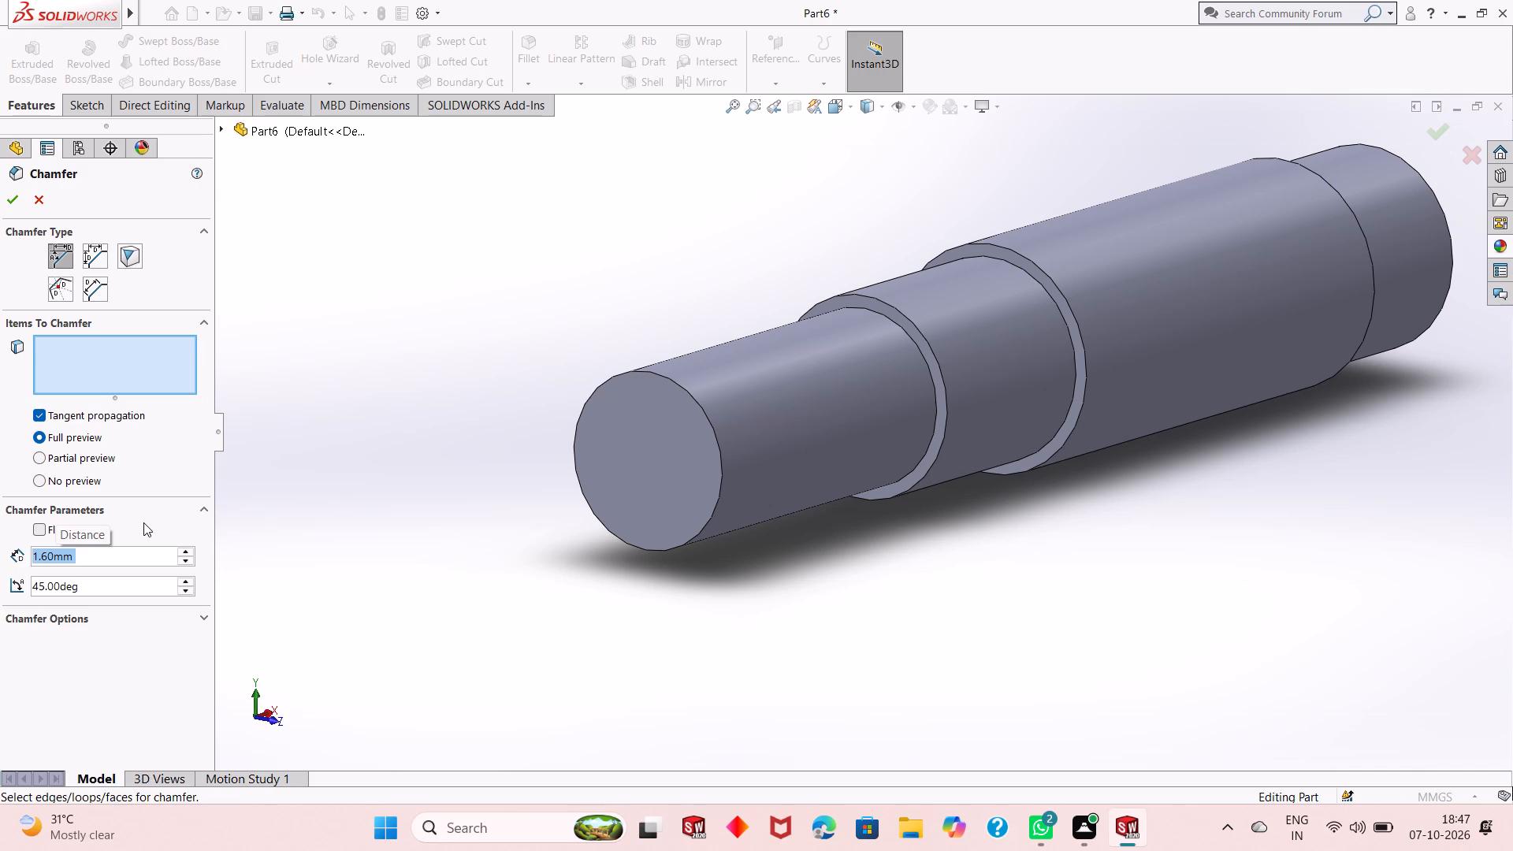
click(663, 376)
click(2, 202)
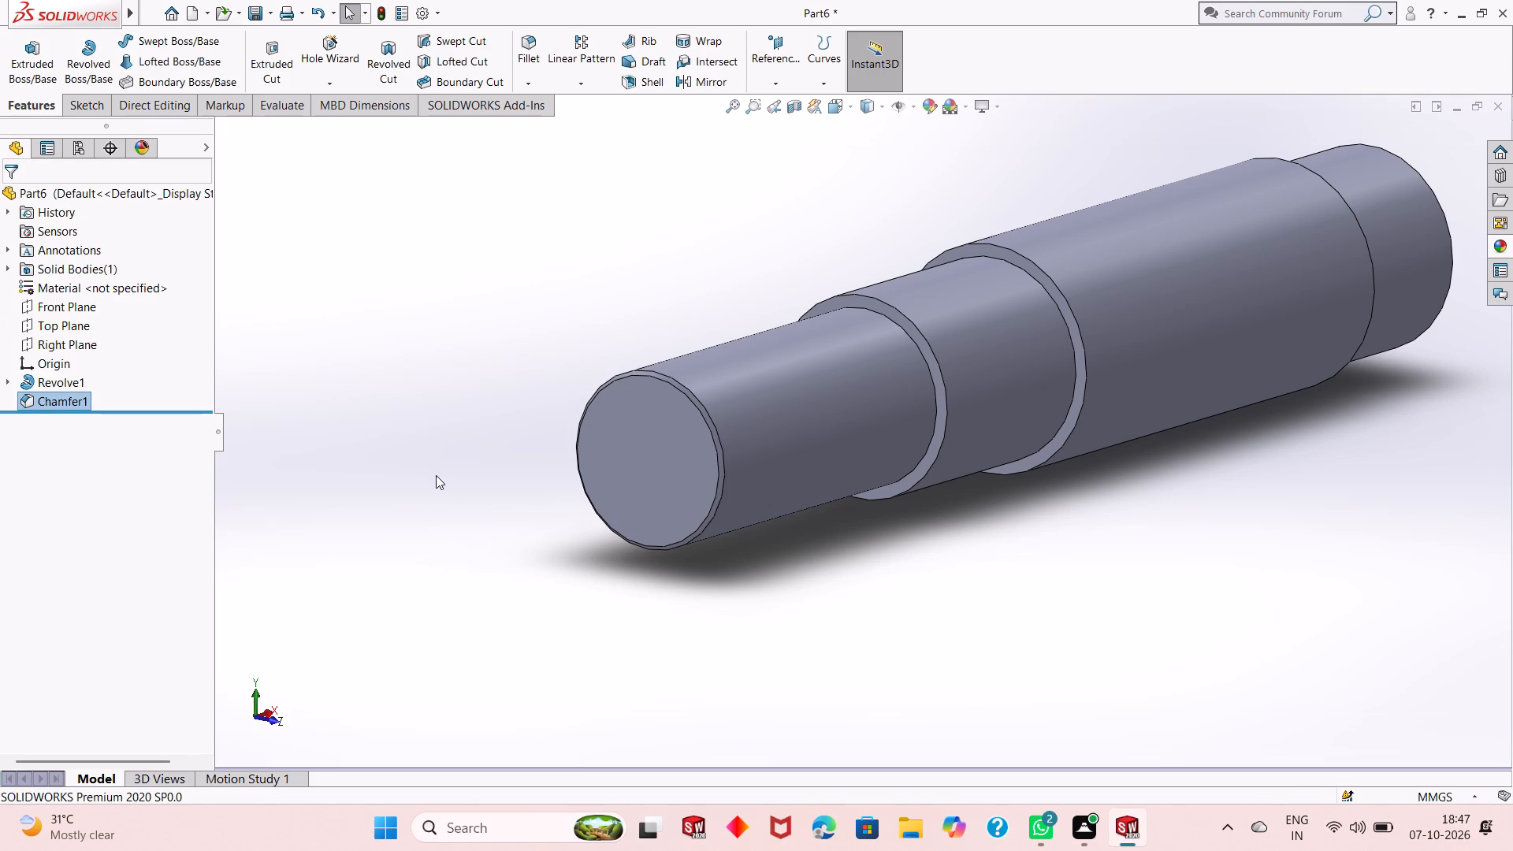
Examine the stepped shaft and its chamfered end from several angles.
middle_drag(528, 556, 512, 566)
scroll(526, 567, up, 6)
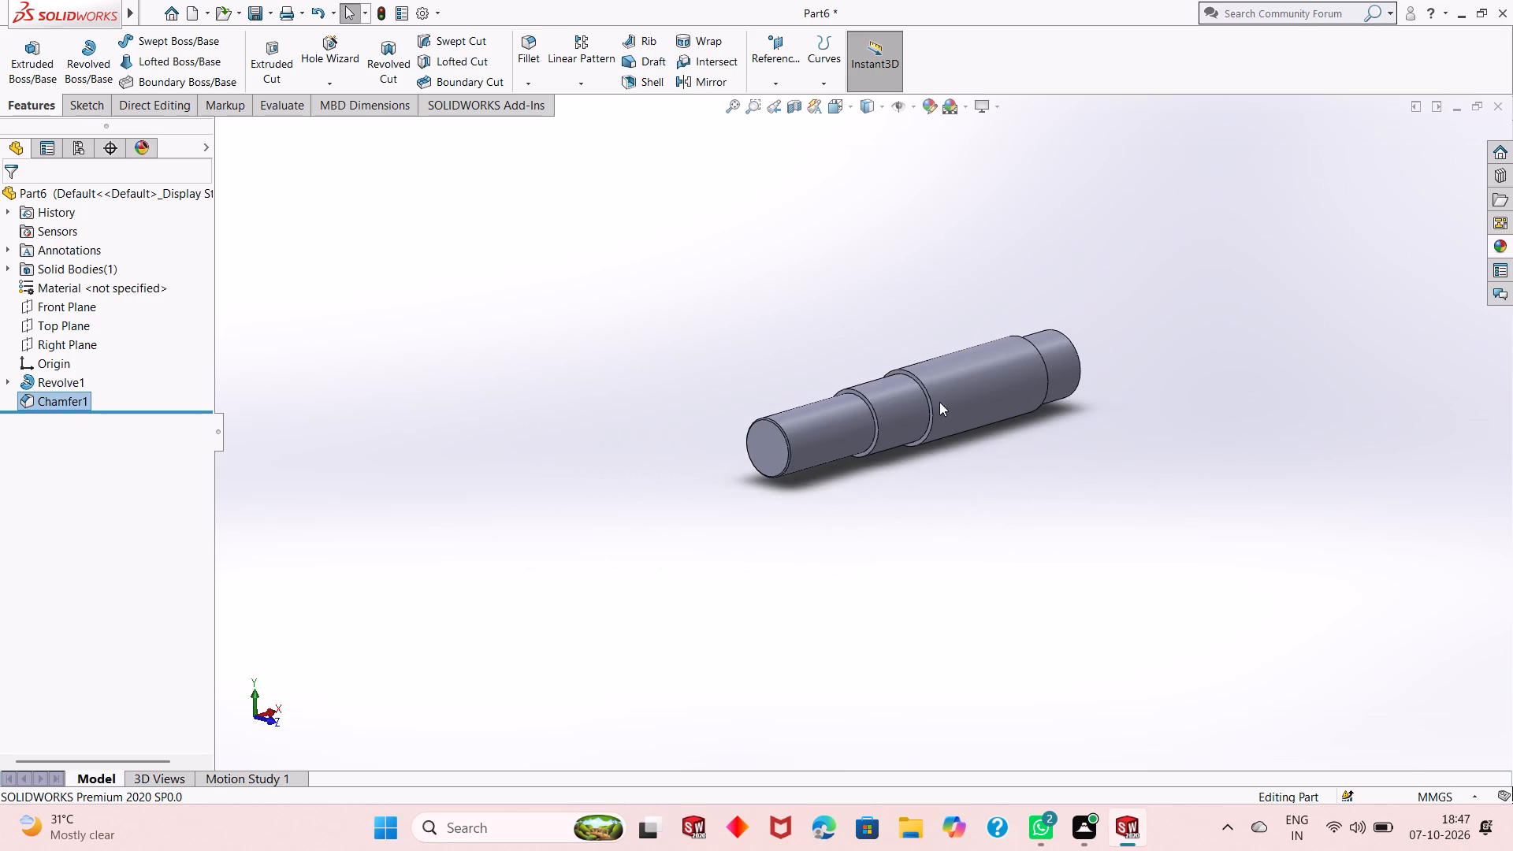
scroll(944, 400, down, 3)
scroll(890, 520, up, 2)
middle_drag(873, 533, 890, 562)
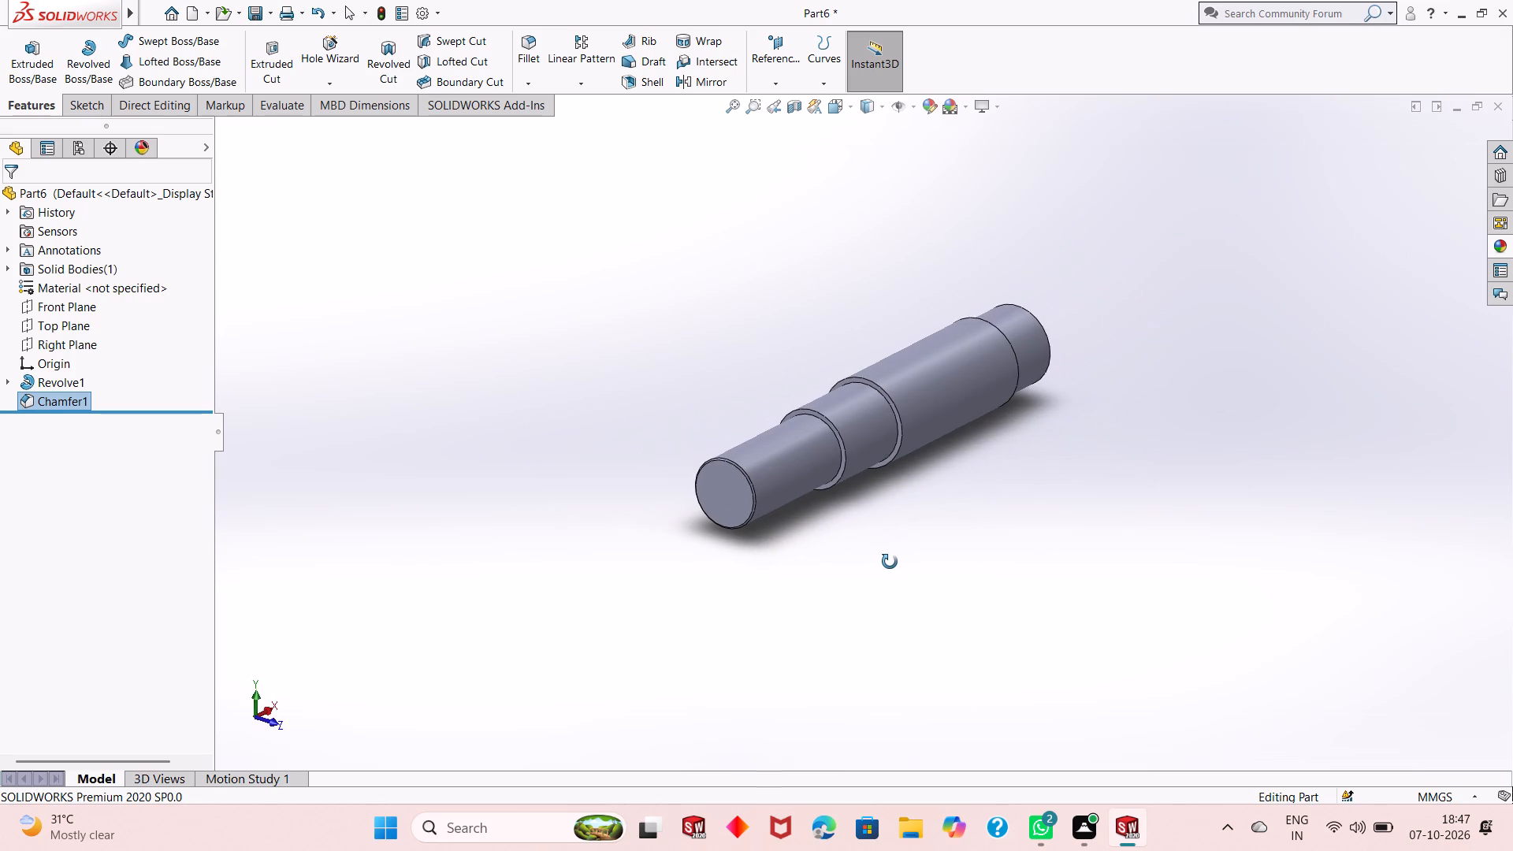
middle_drag(890, 562, 878, 549)
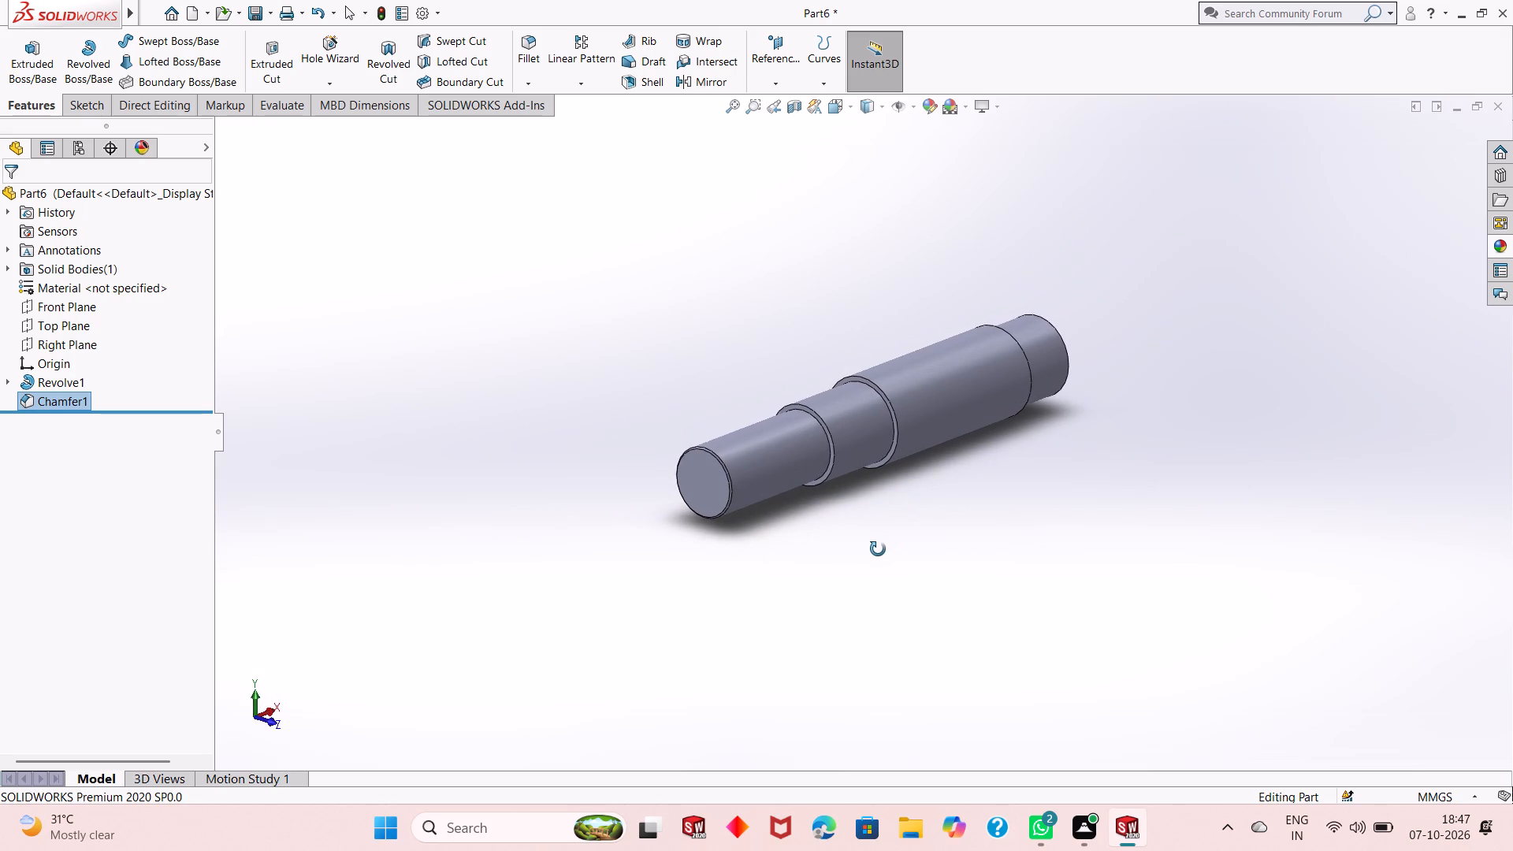
middle_drag(878, 549, 875, 556)
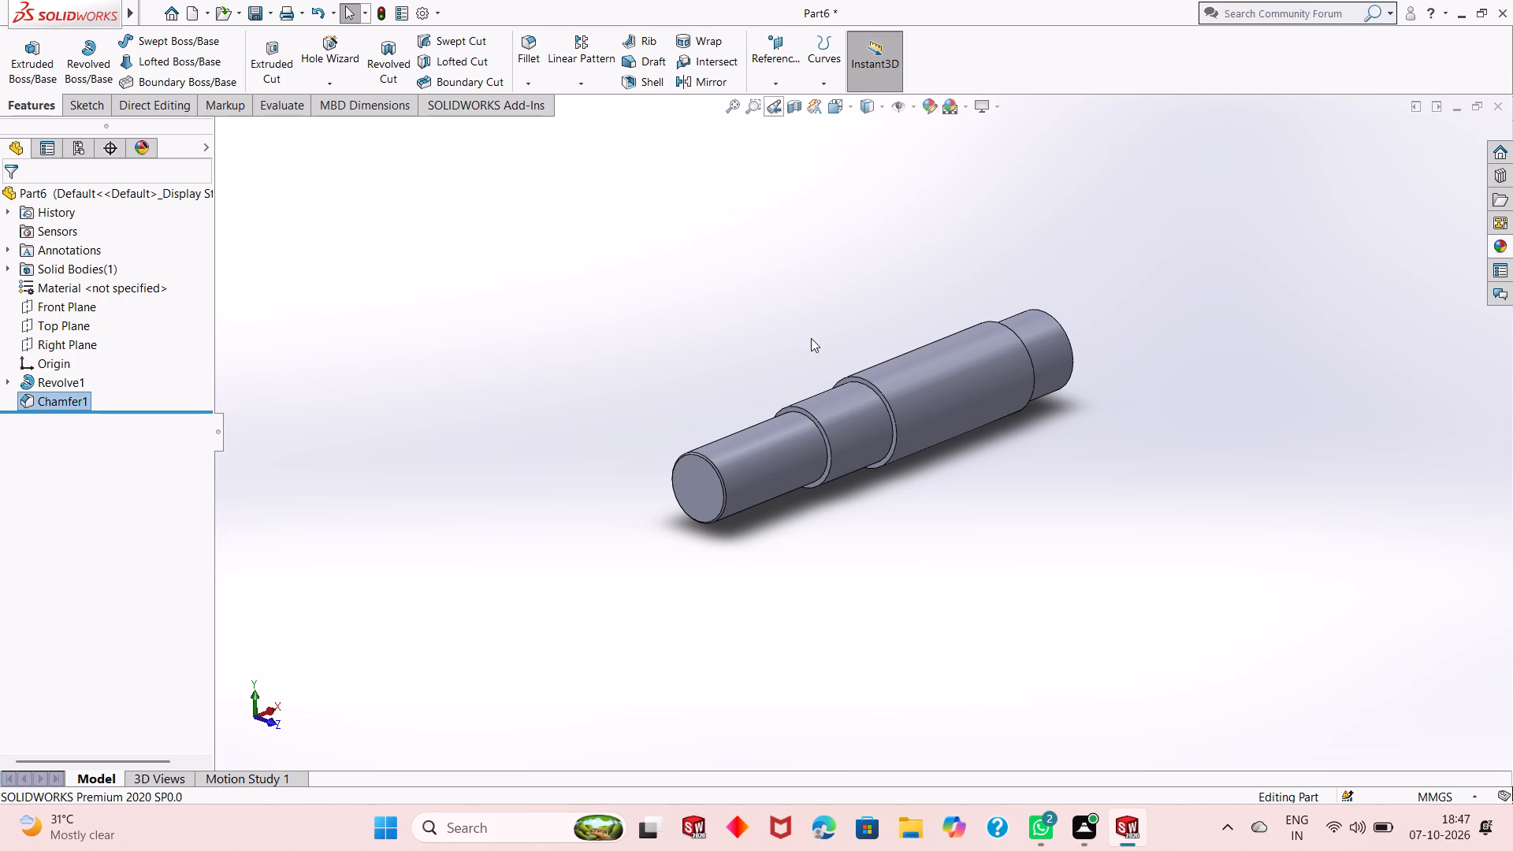
scroll(811, 338, down, 1)
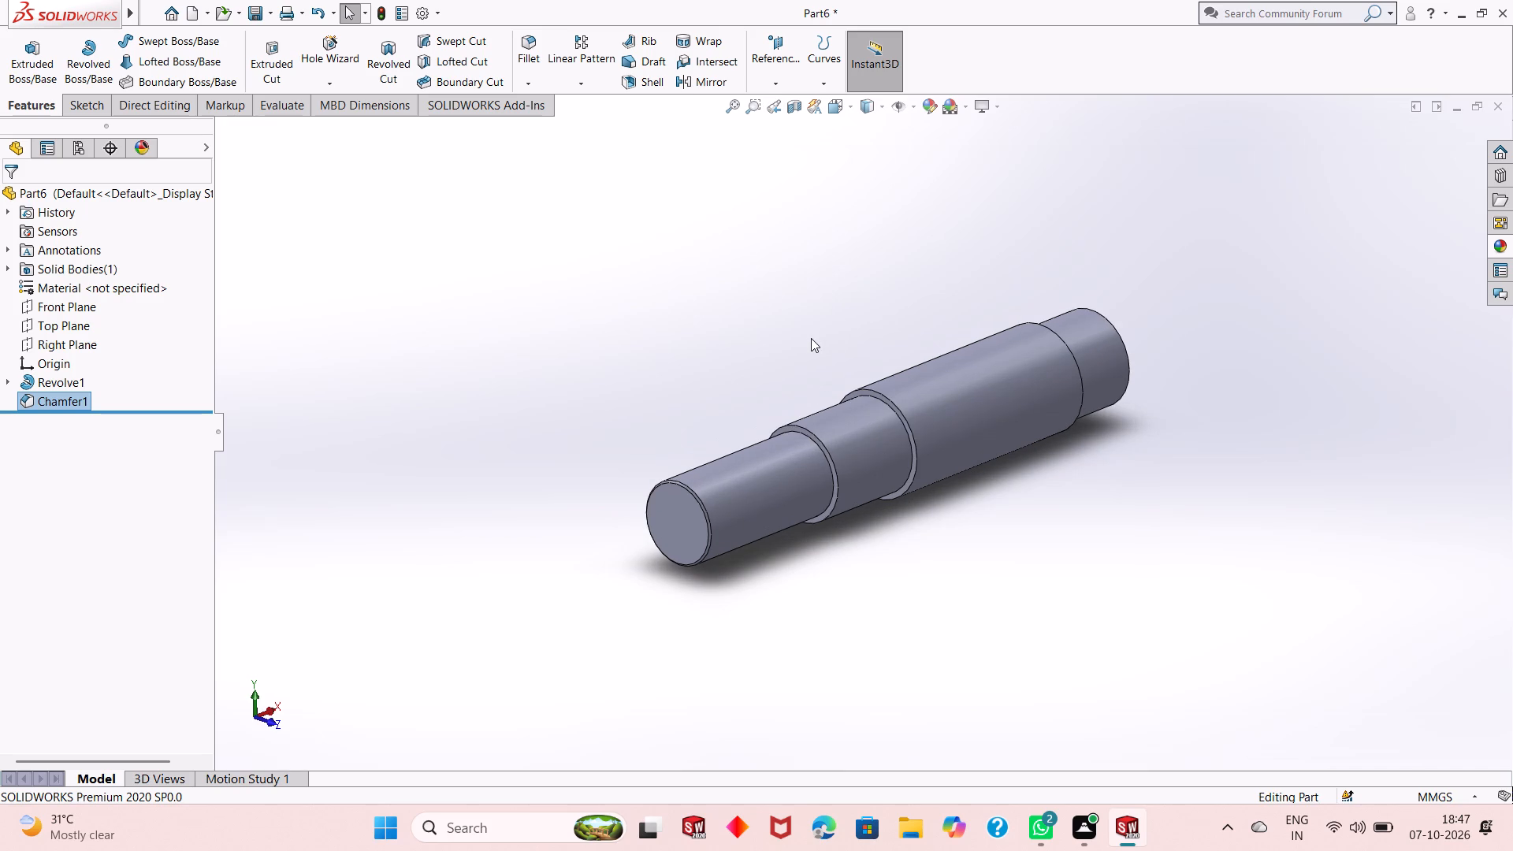
scroll(824, 269, down, 1)
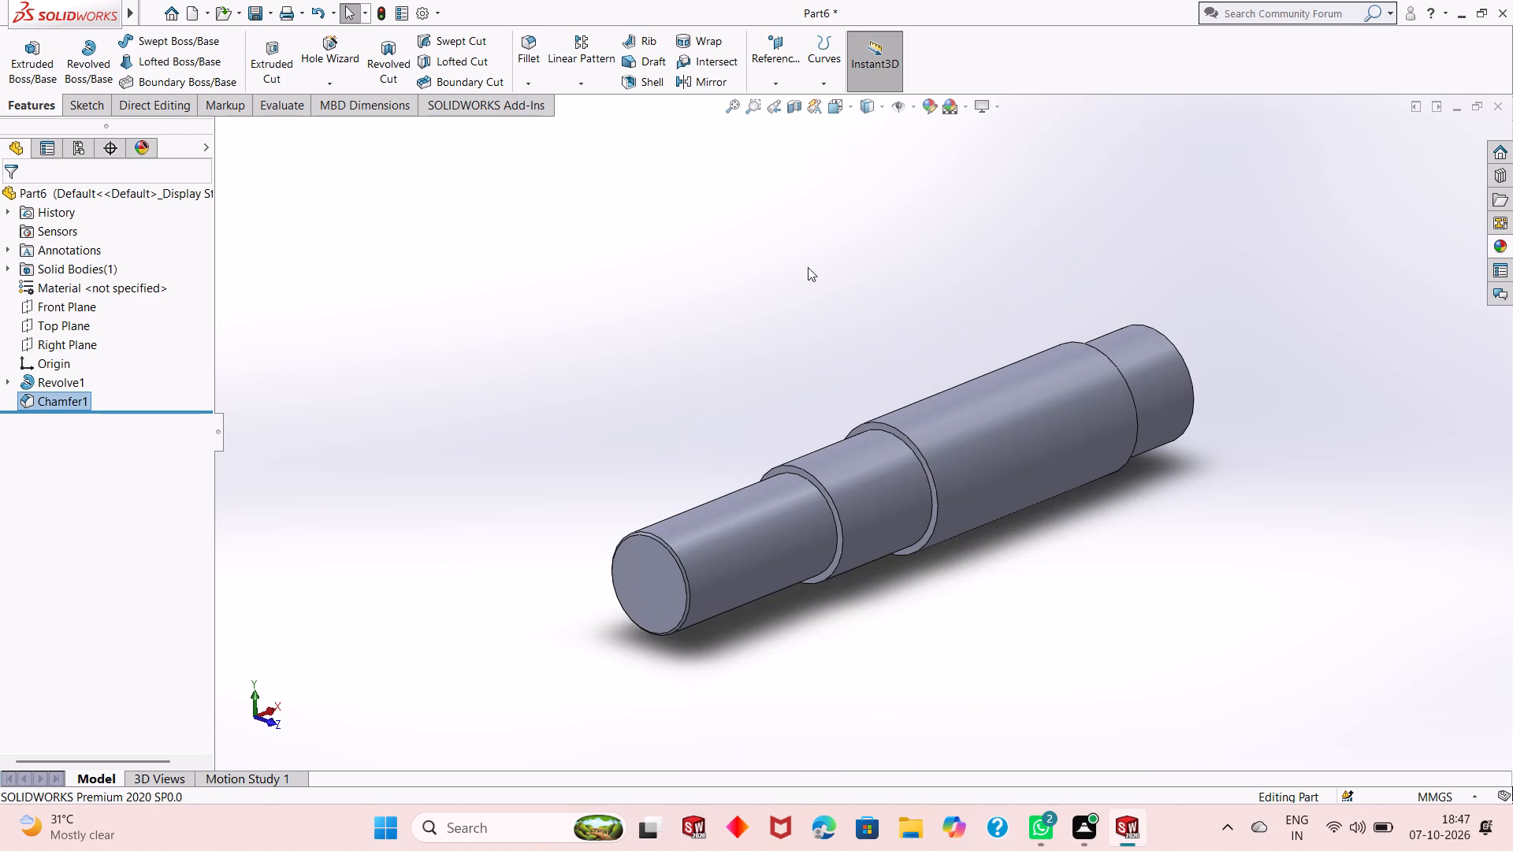
Create a reference plane offset 35 mm from the Front Plane.
click(766, 68)
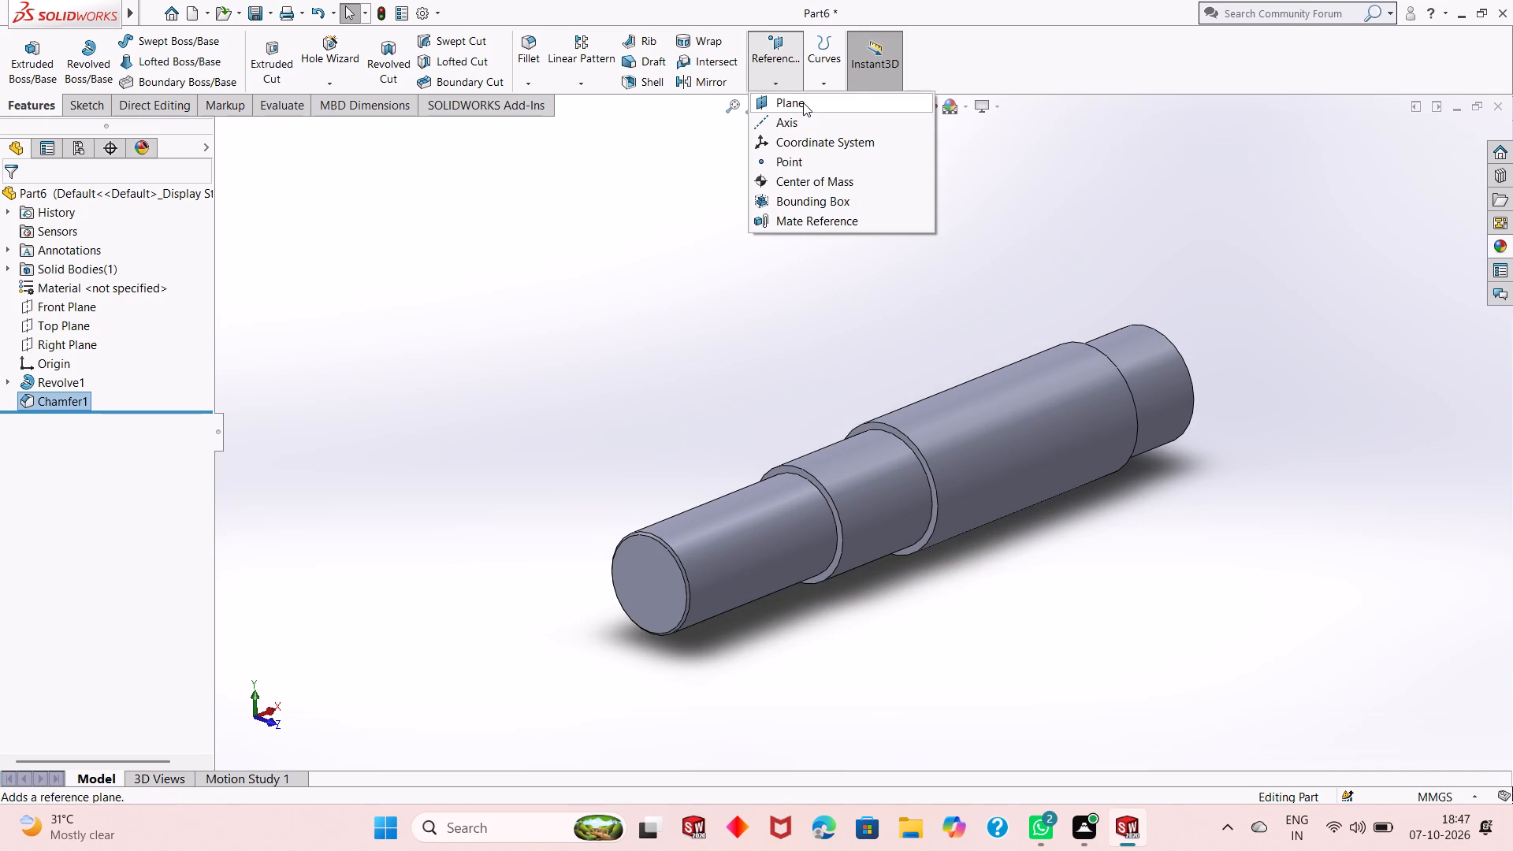
click(803, 102)
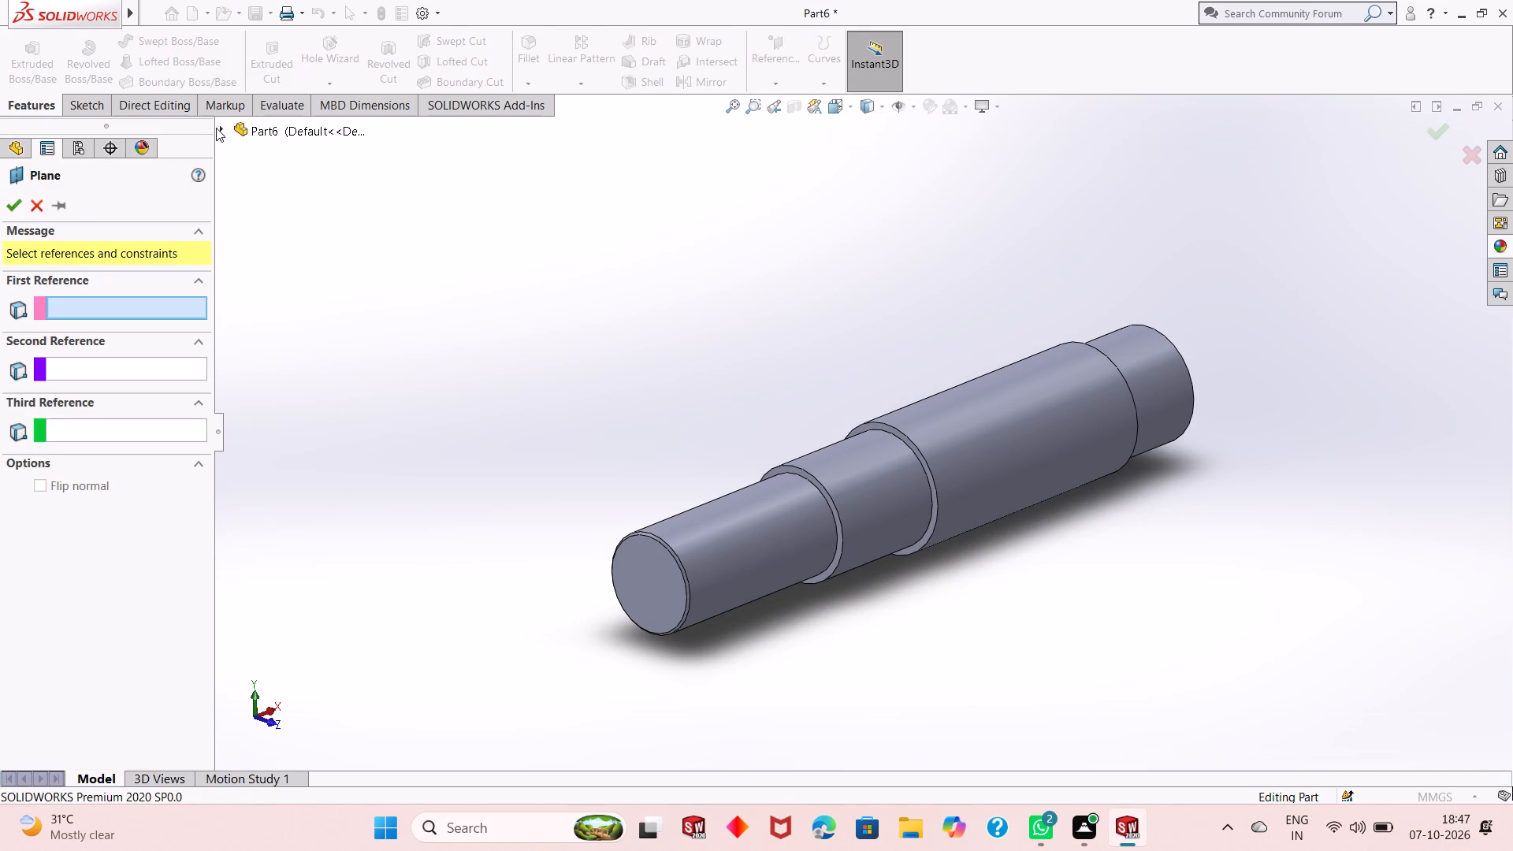
click(221, 132)
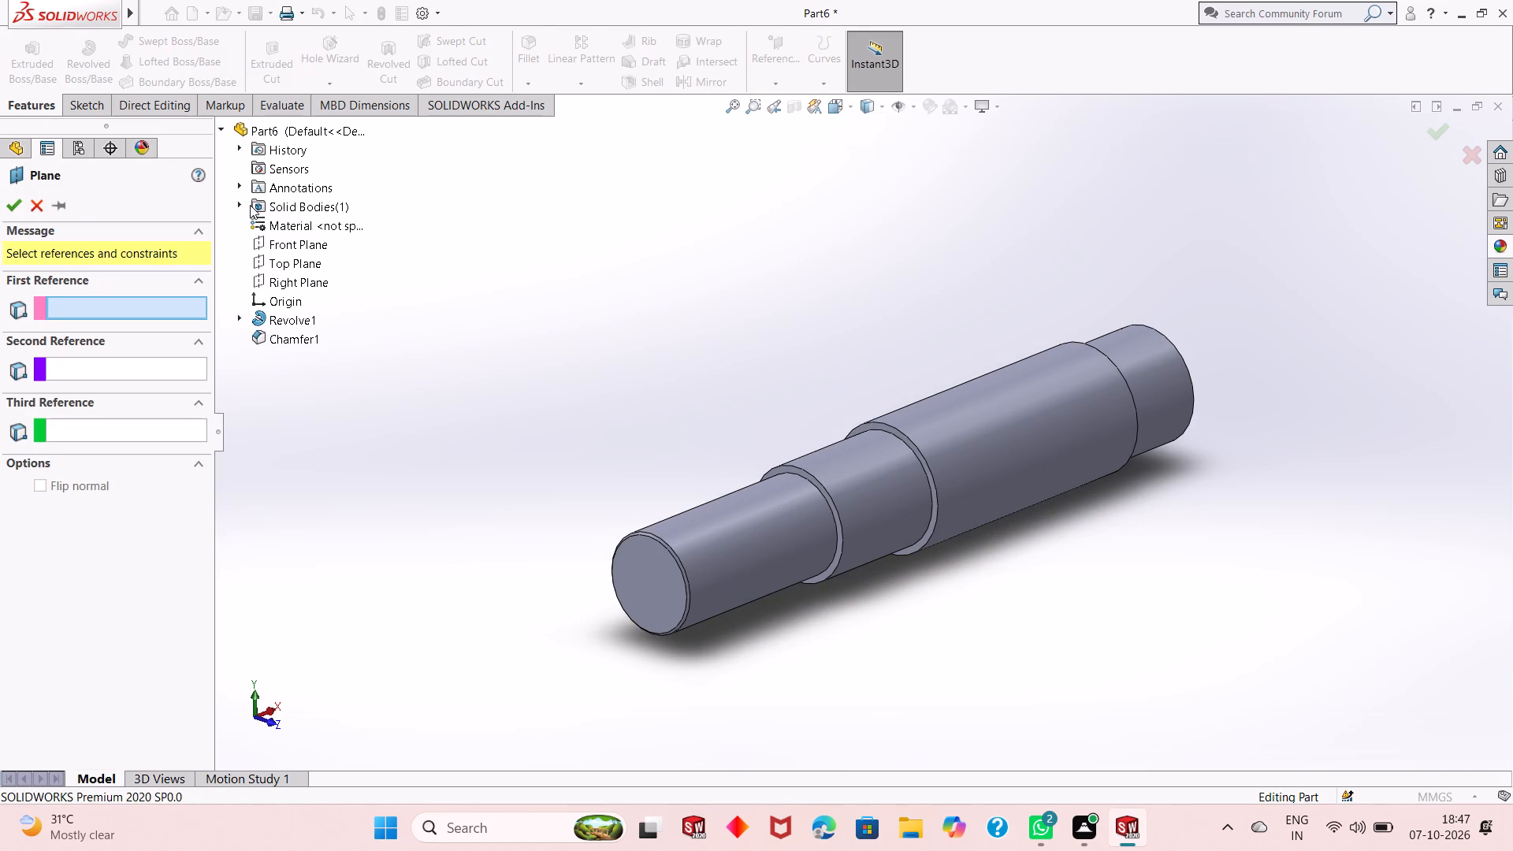
click(296, 247)
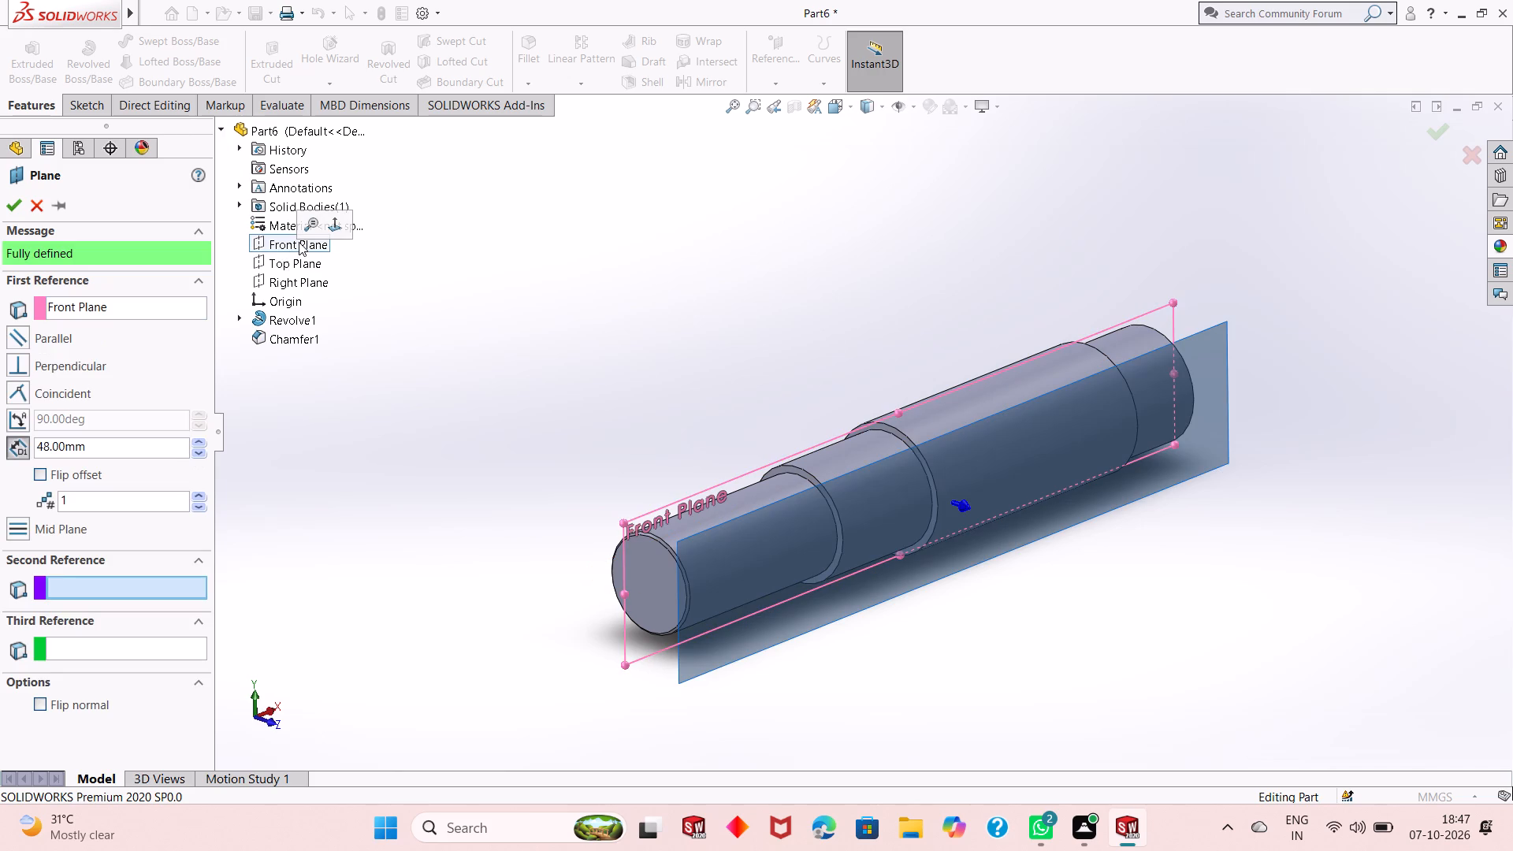
middle_drag(634, 440, 689, 384)
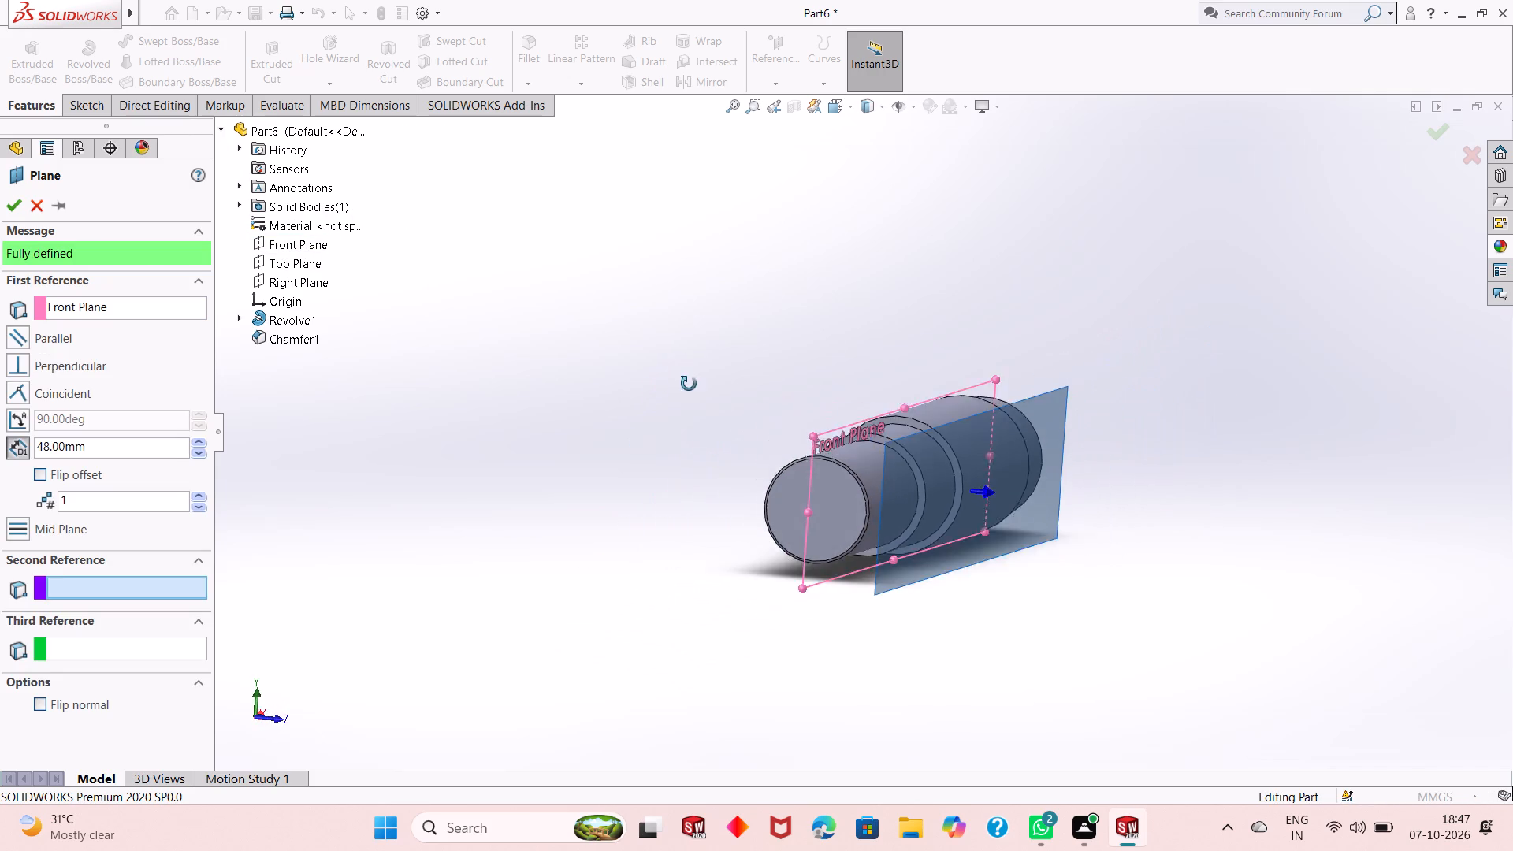
middle_drag(689, 384, 714, 460)
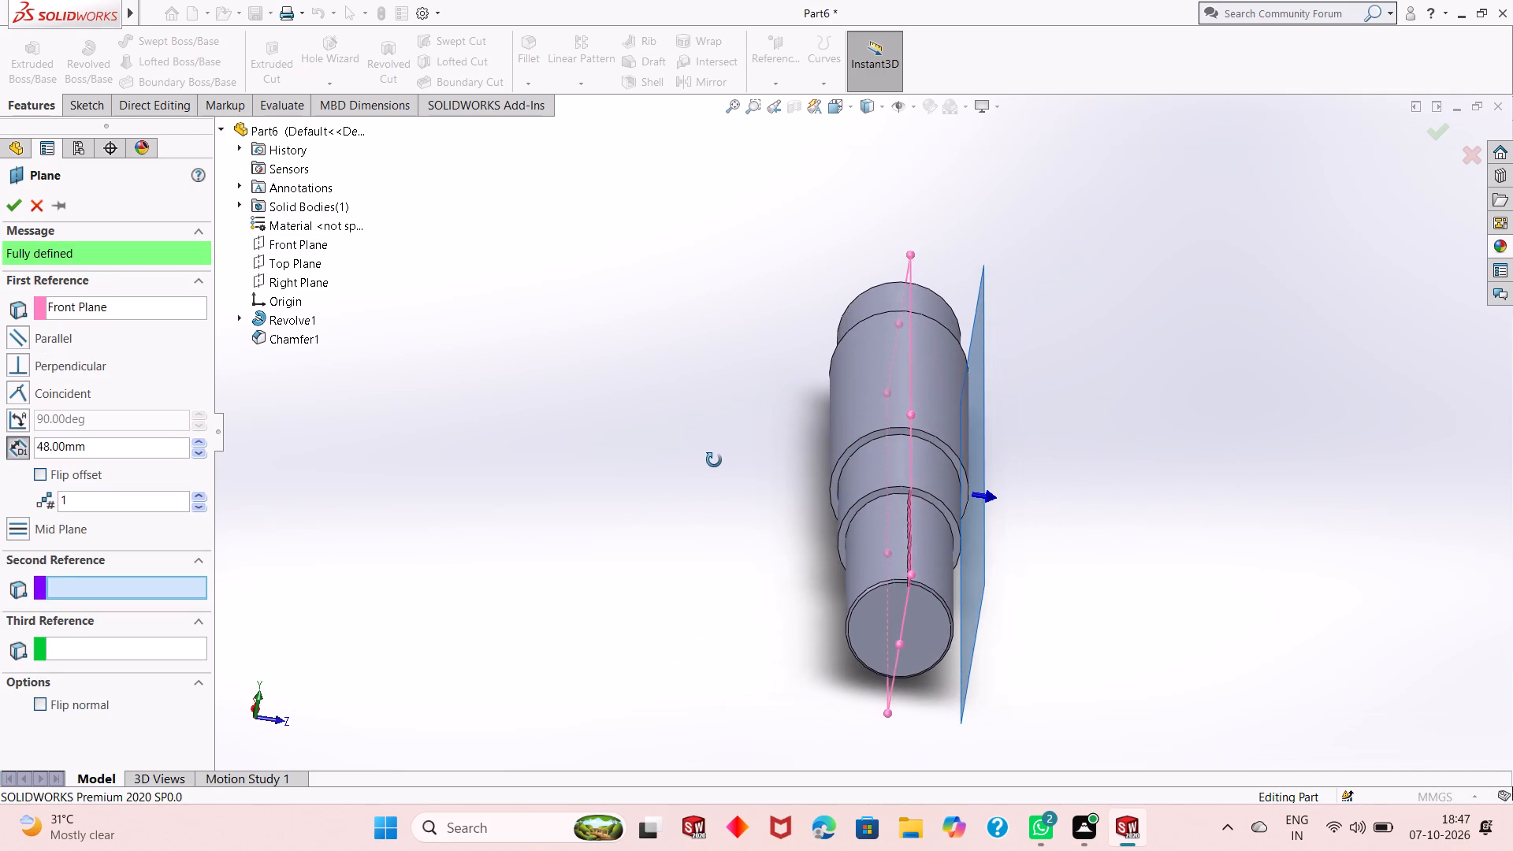
middle_drag(714, 460, 712, 421)
middle_drag(754, 479, 755, 459)
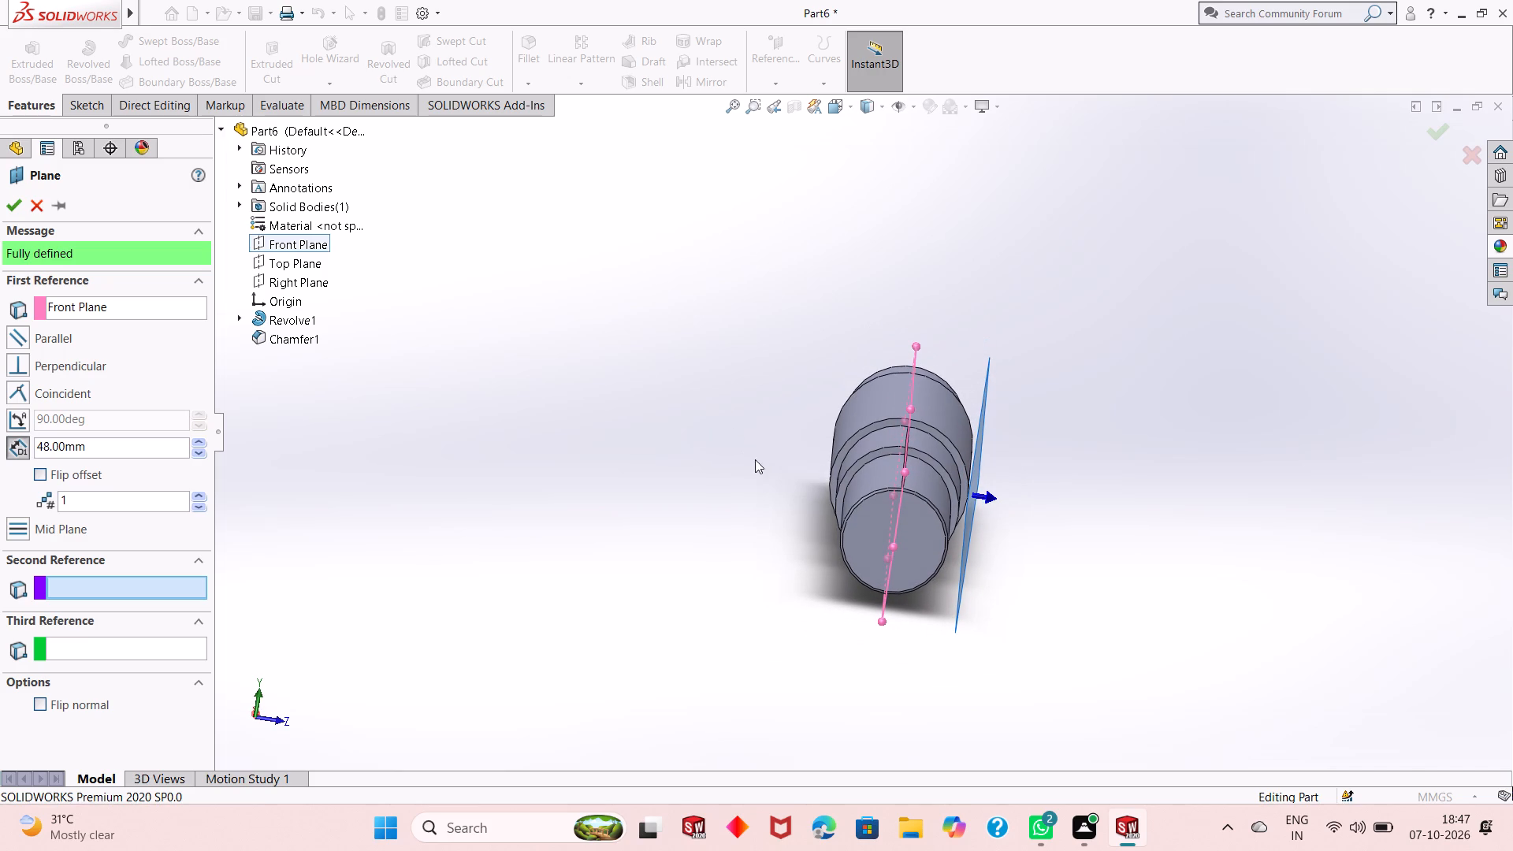
double_click(124, 444)
text(35)
key(Return)
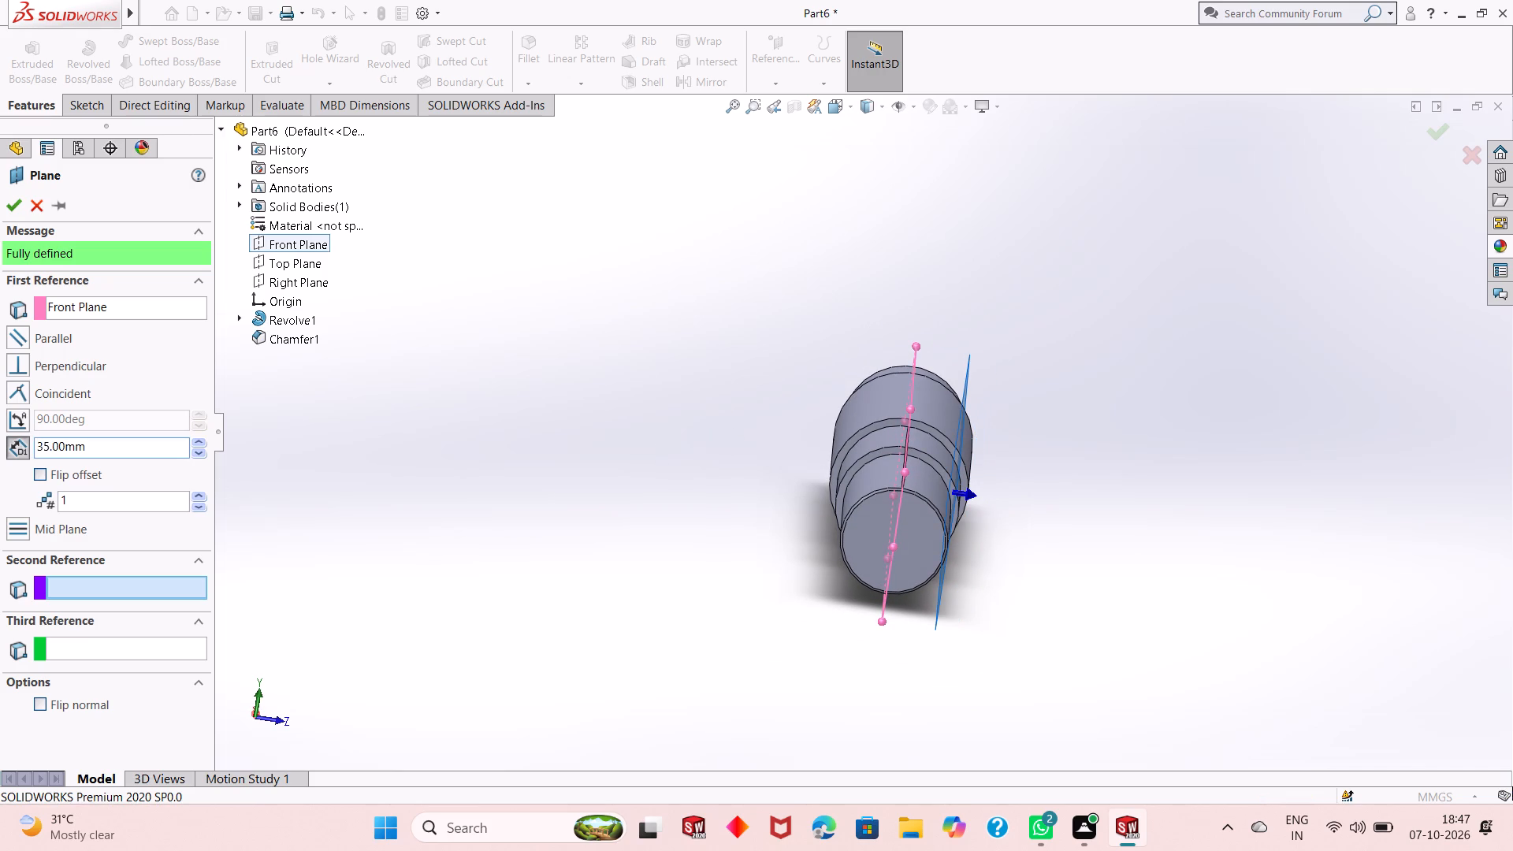
middle_drag(713, 578, 675, 565)
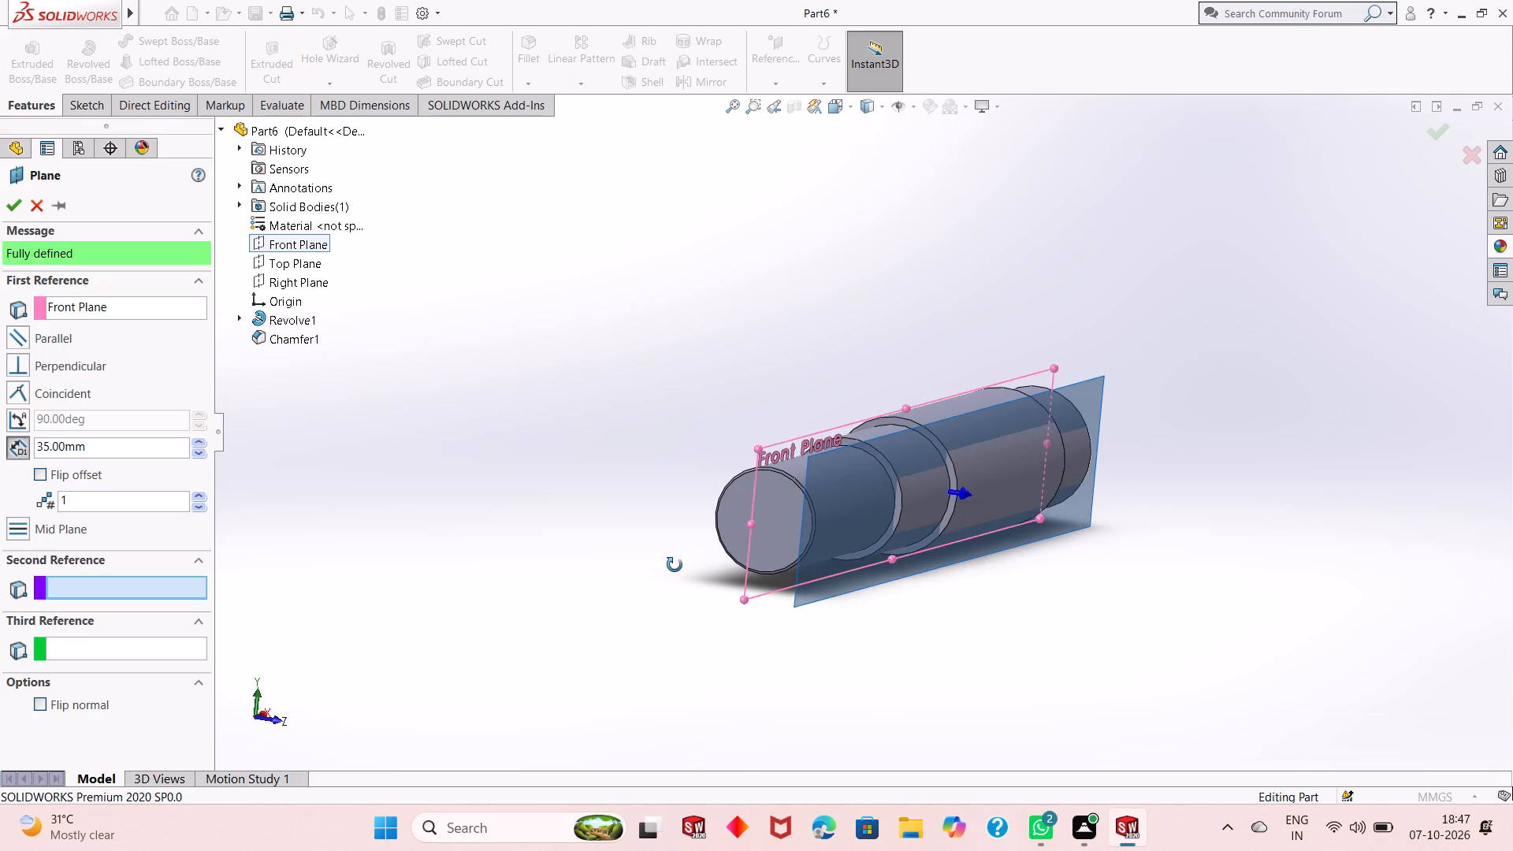
middle_drag(675, 565, 638, 565)
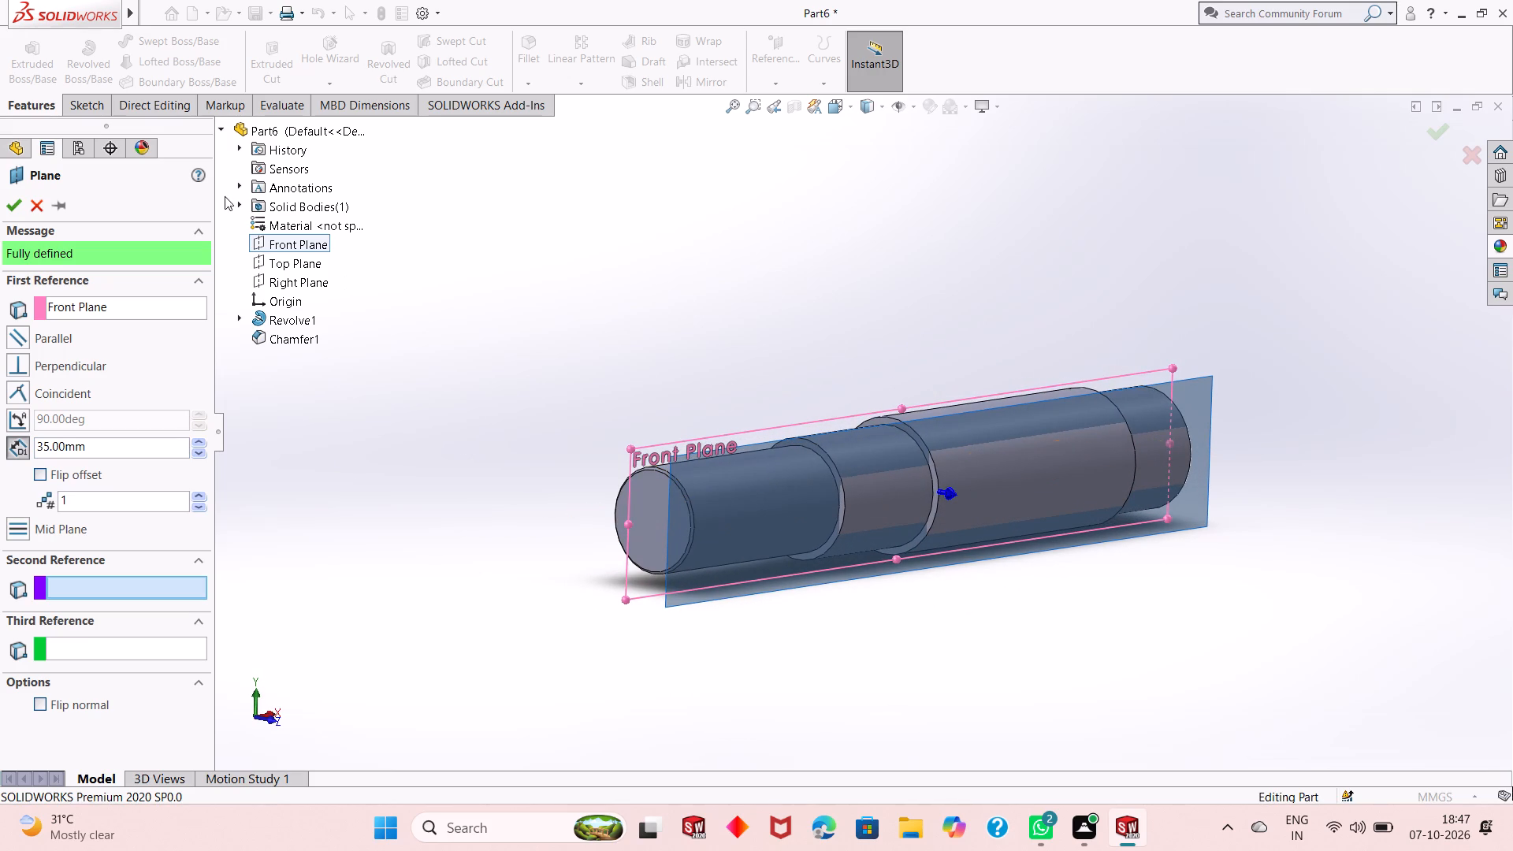
click(10, 213)
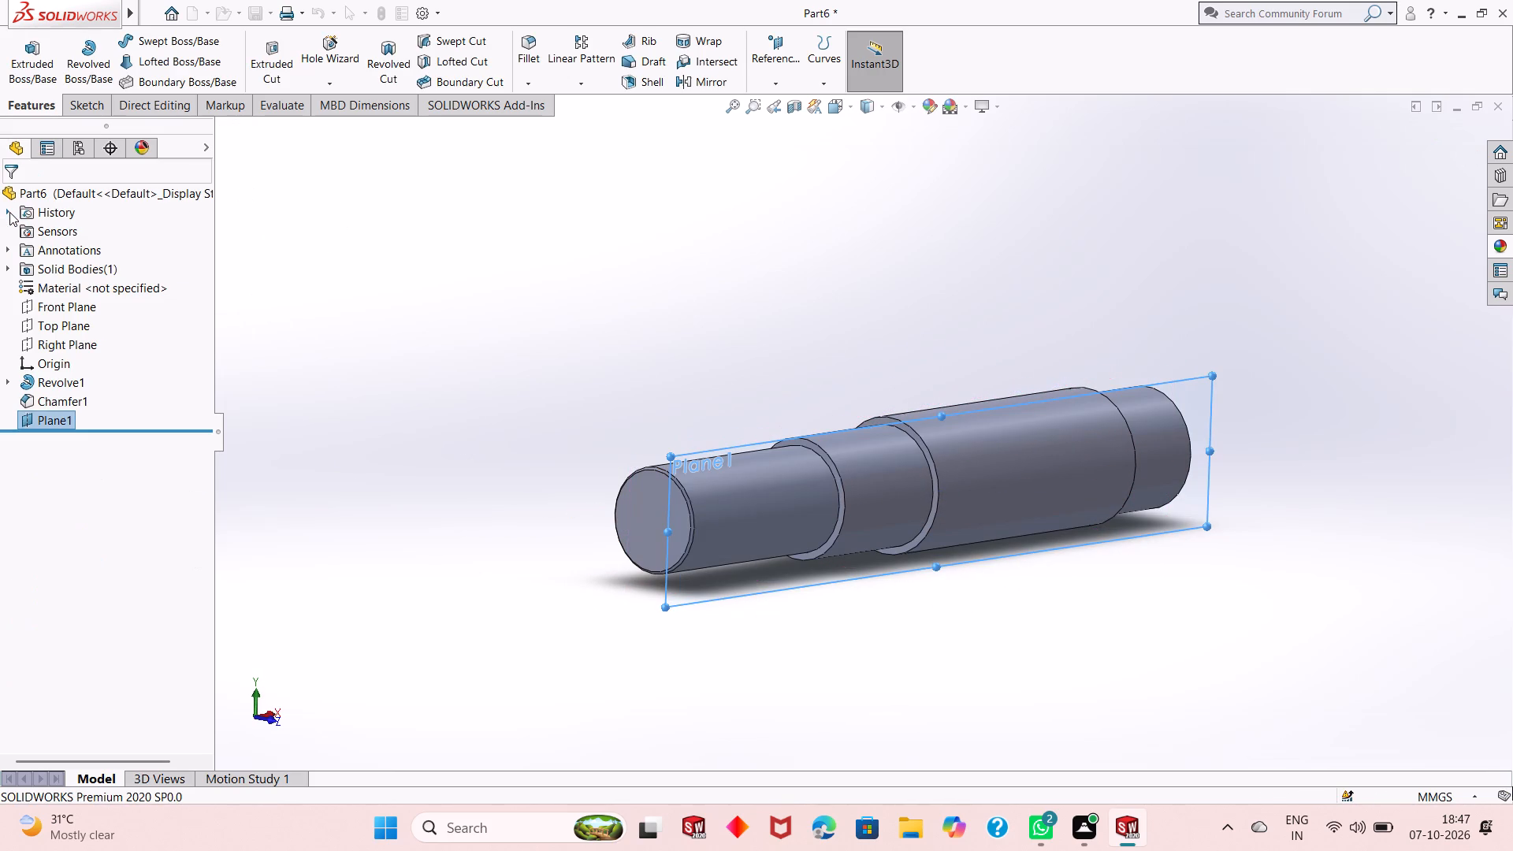
On the new offset plane, sketch a horizontal straight slot along the chamfered end section's axis, about 78 mm between arc centres and 31 mm wide.
middle_drag(879, 456, 823, 397)
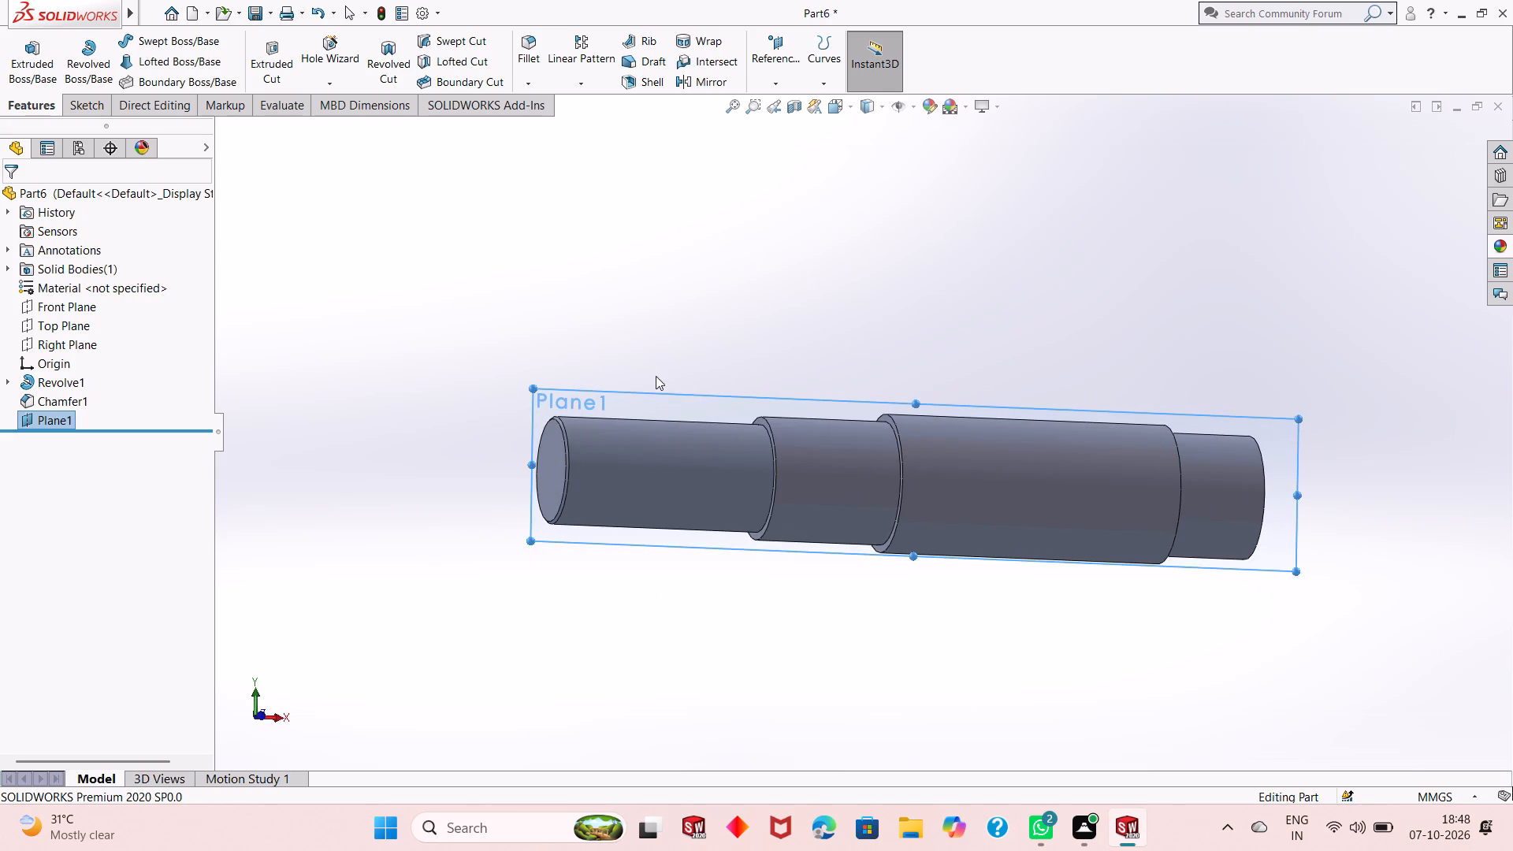
right_click(645, 398)
click(684, 375)
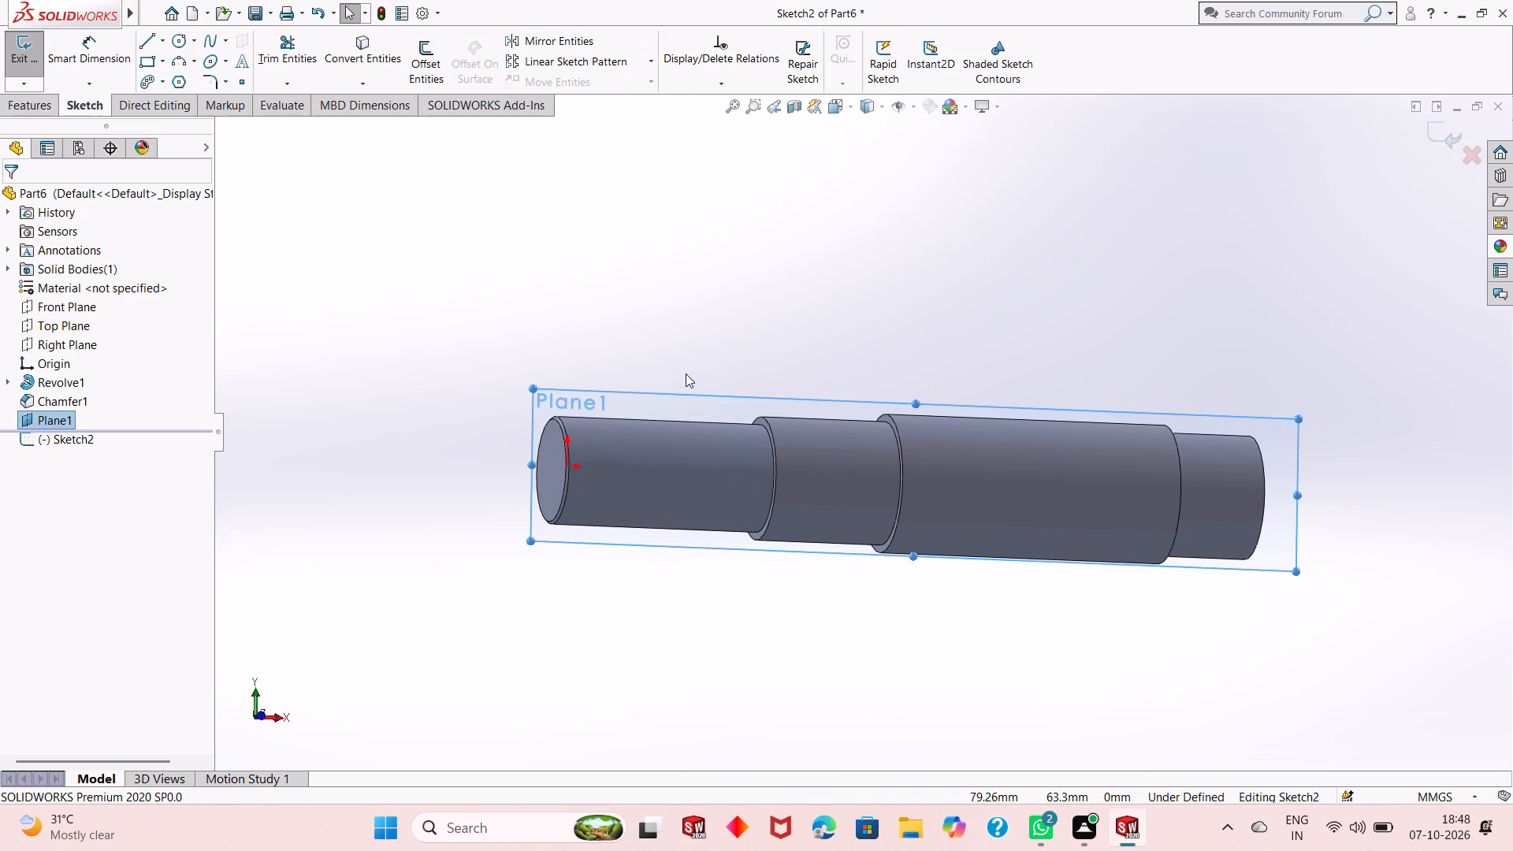
key(ctrl+8)
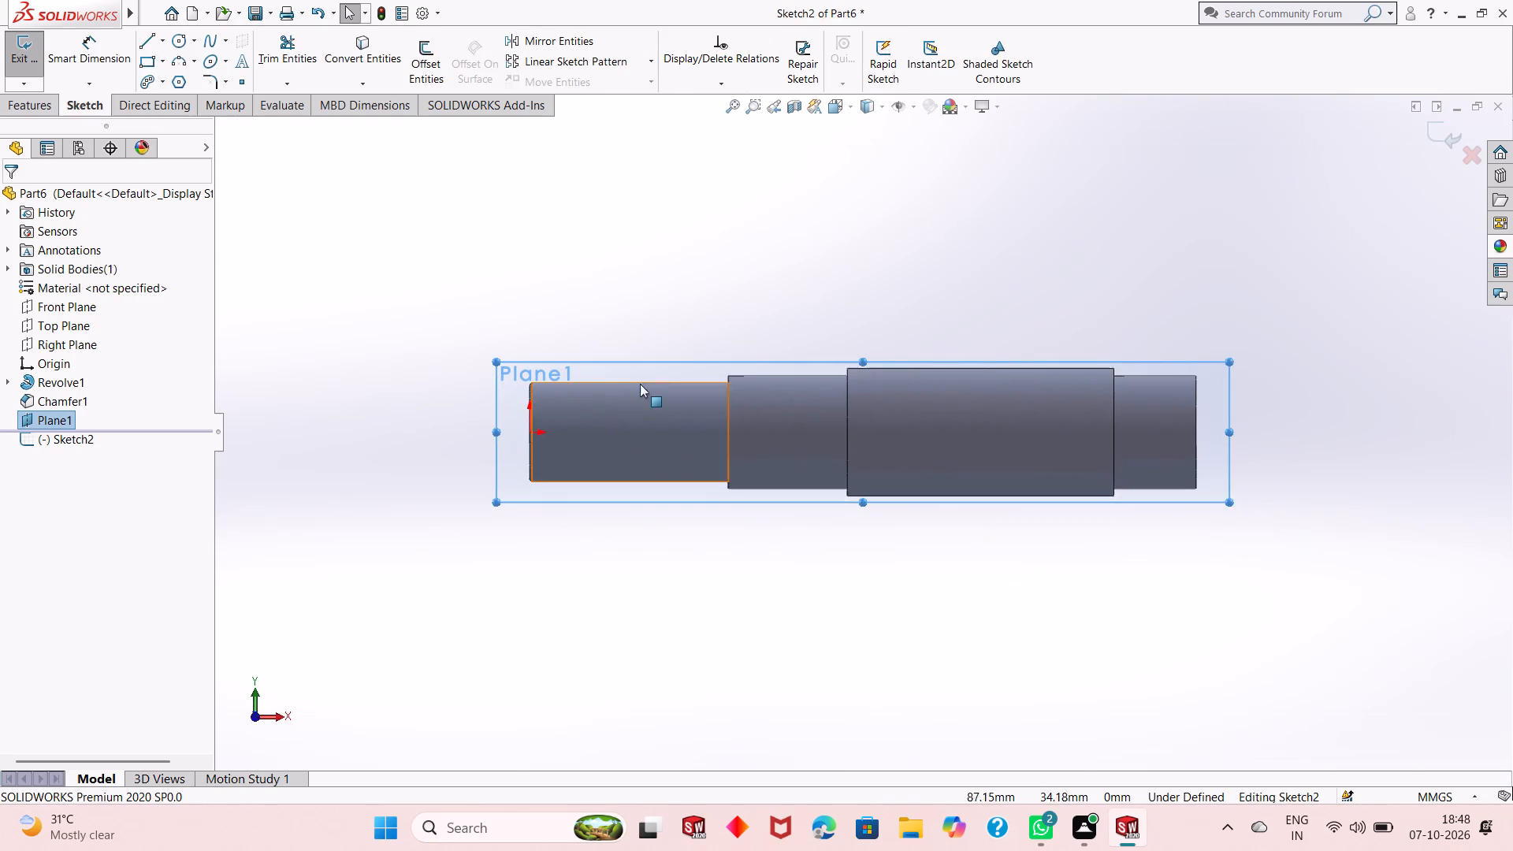
scroll(626, 381, down, 1)
scroll(482, 452, down, 2)
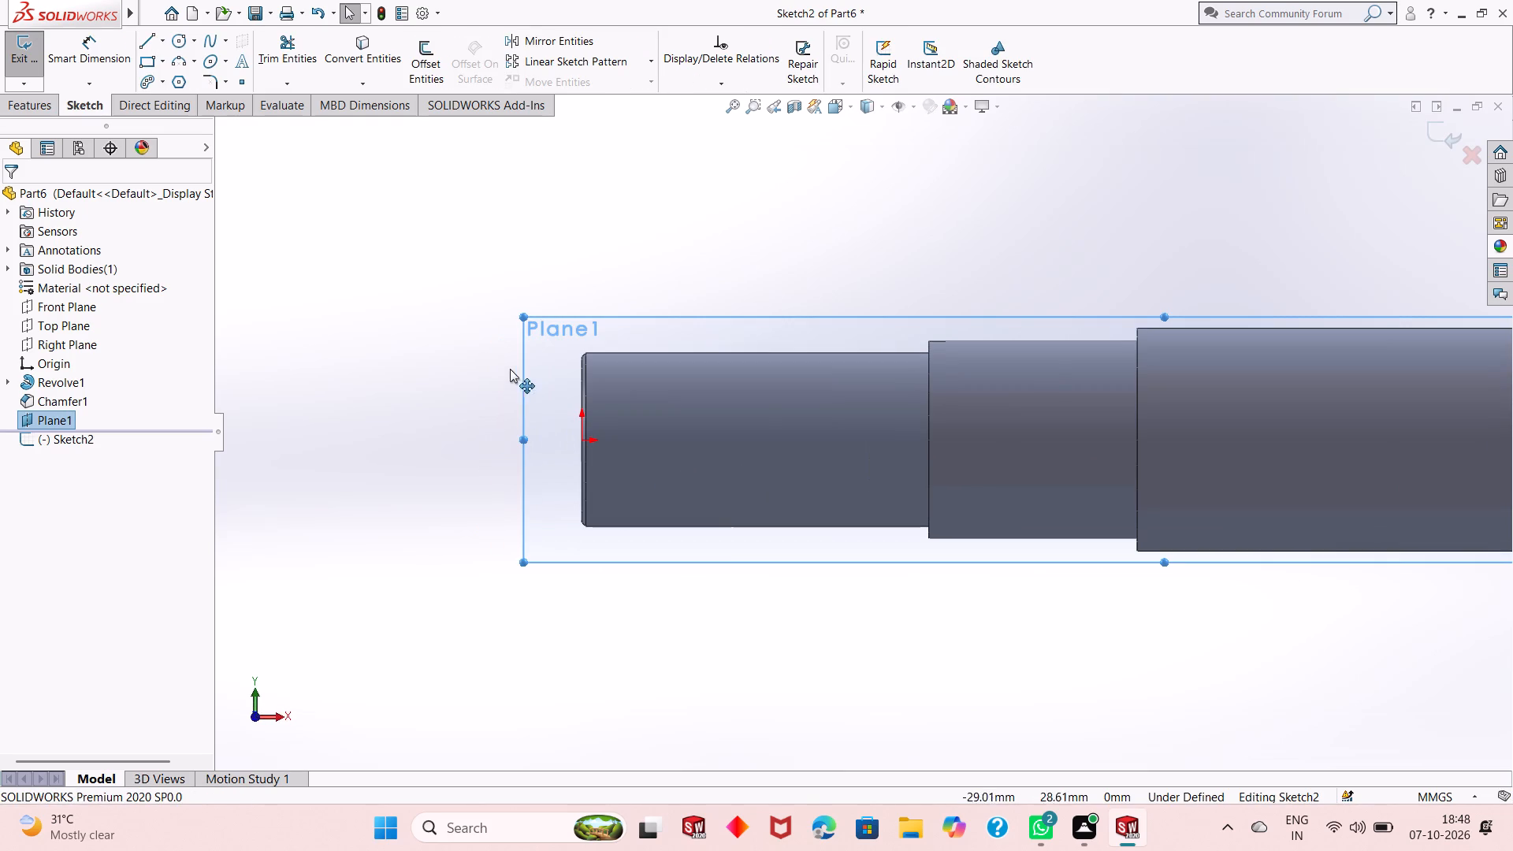
click(164, 74)
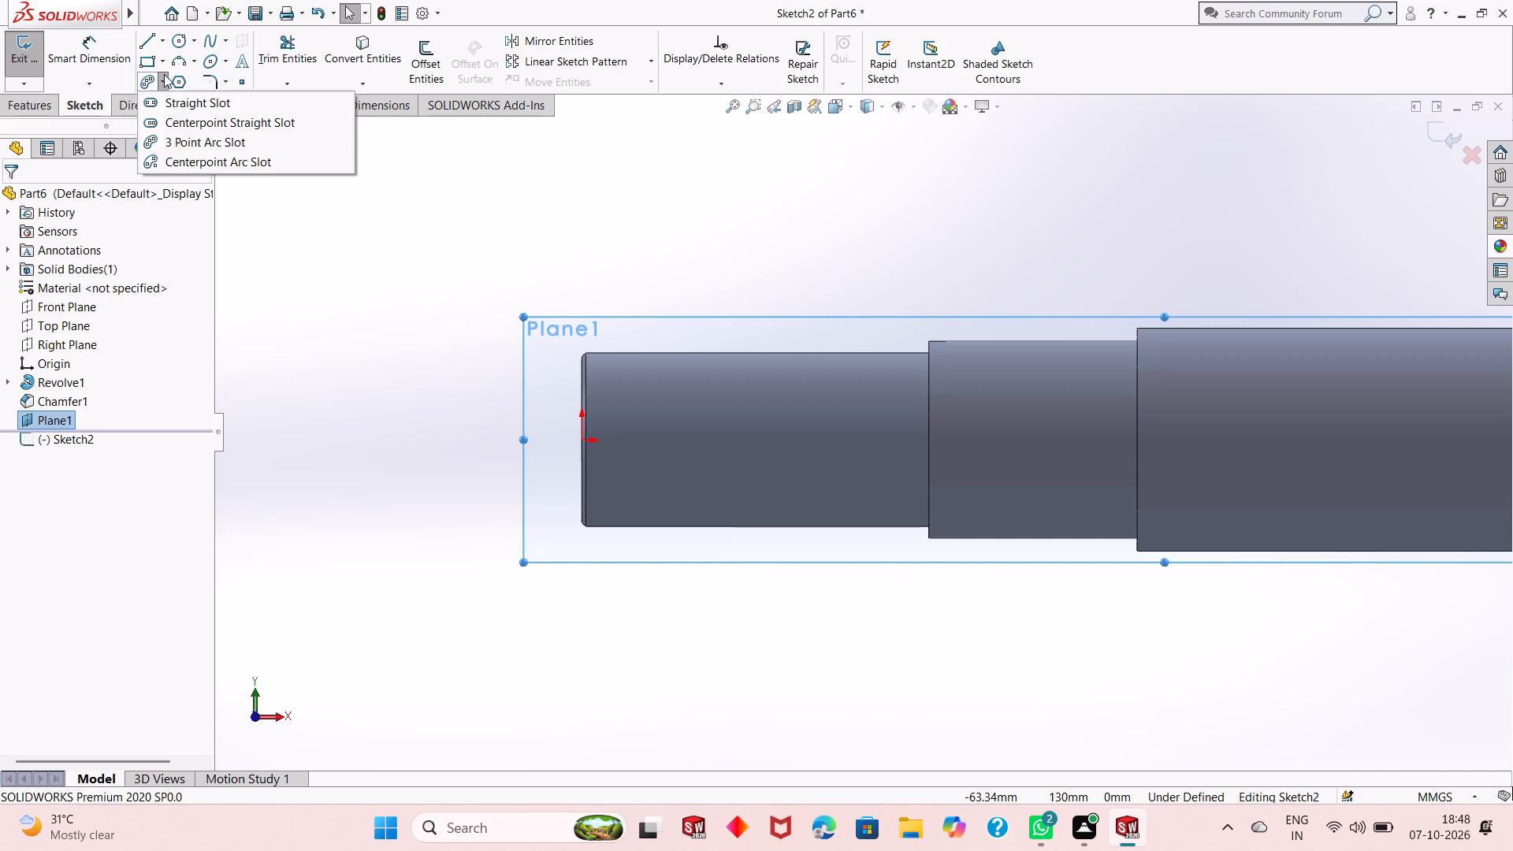
click(173, 98)
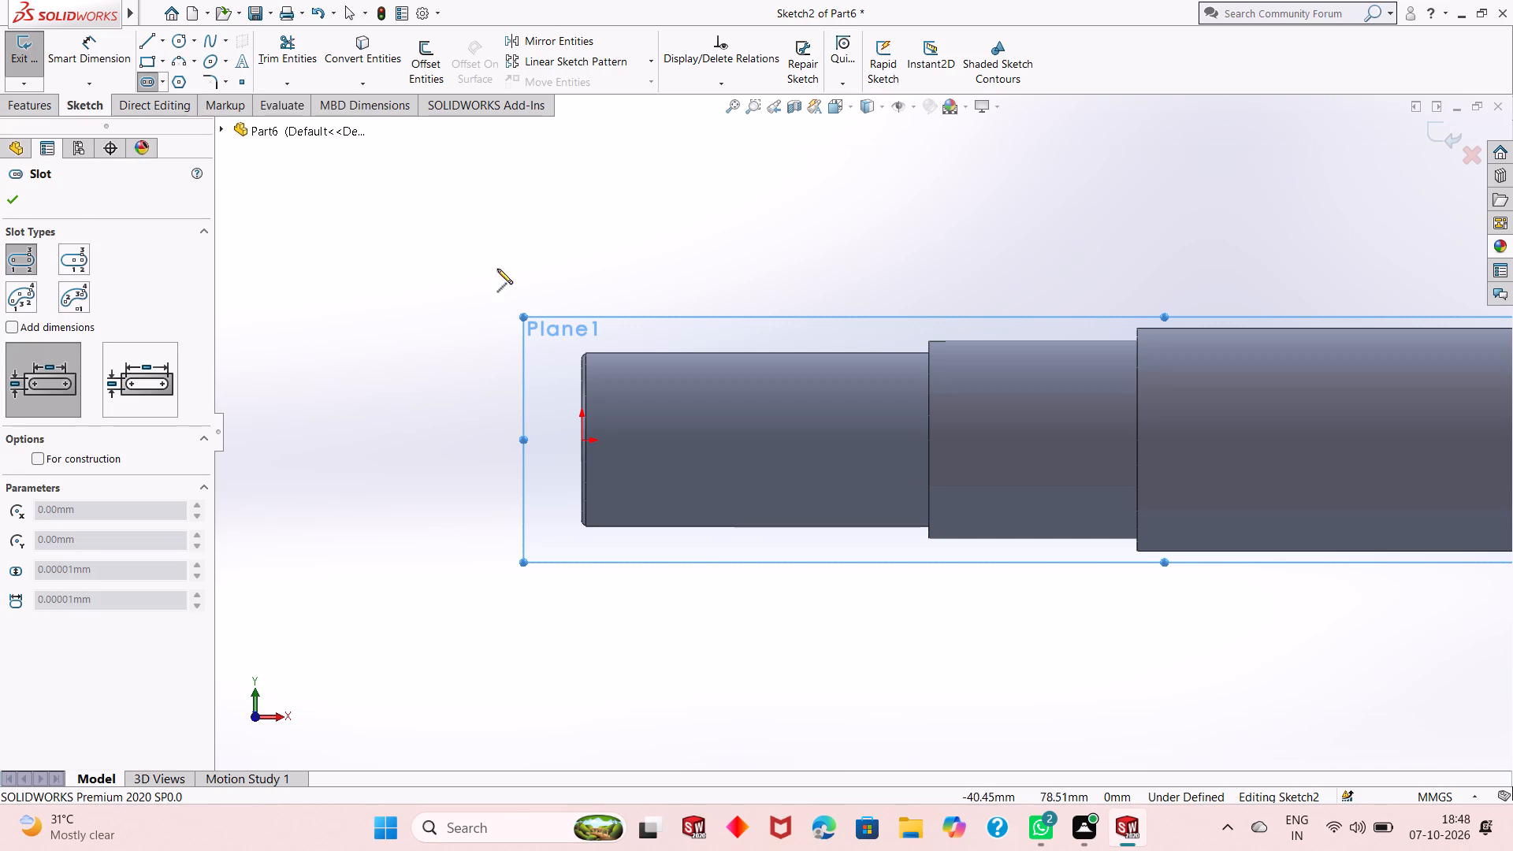
click(640, 441)
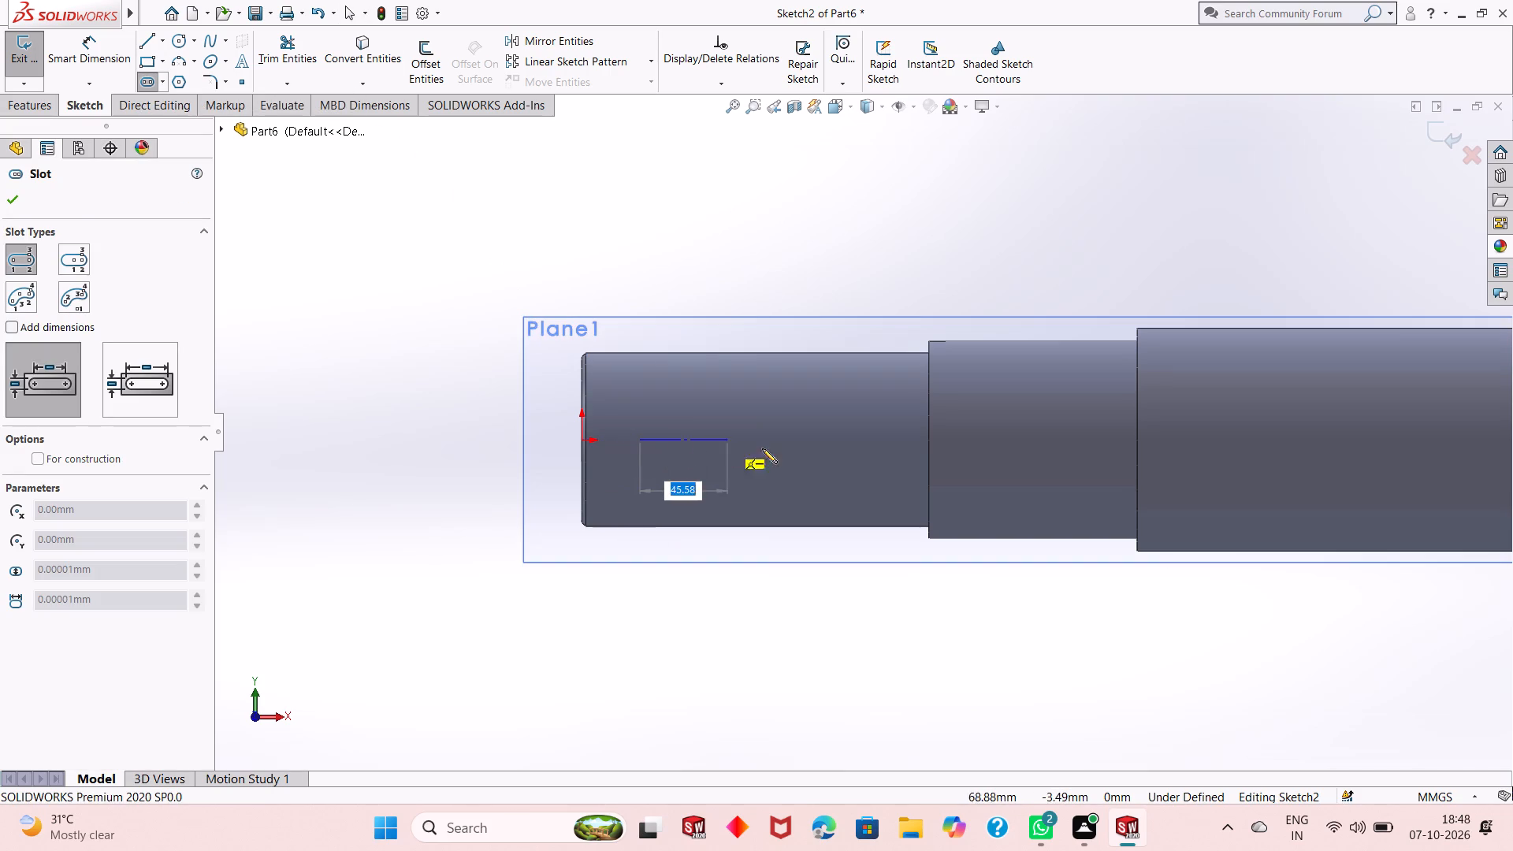
click(832, 444)
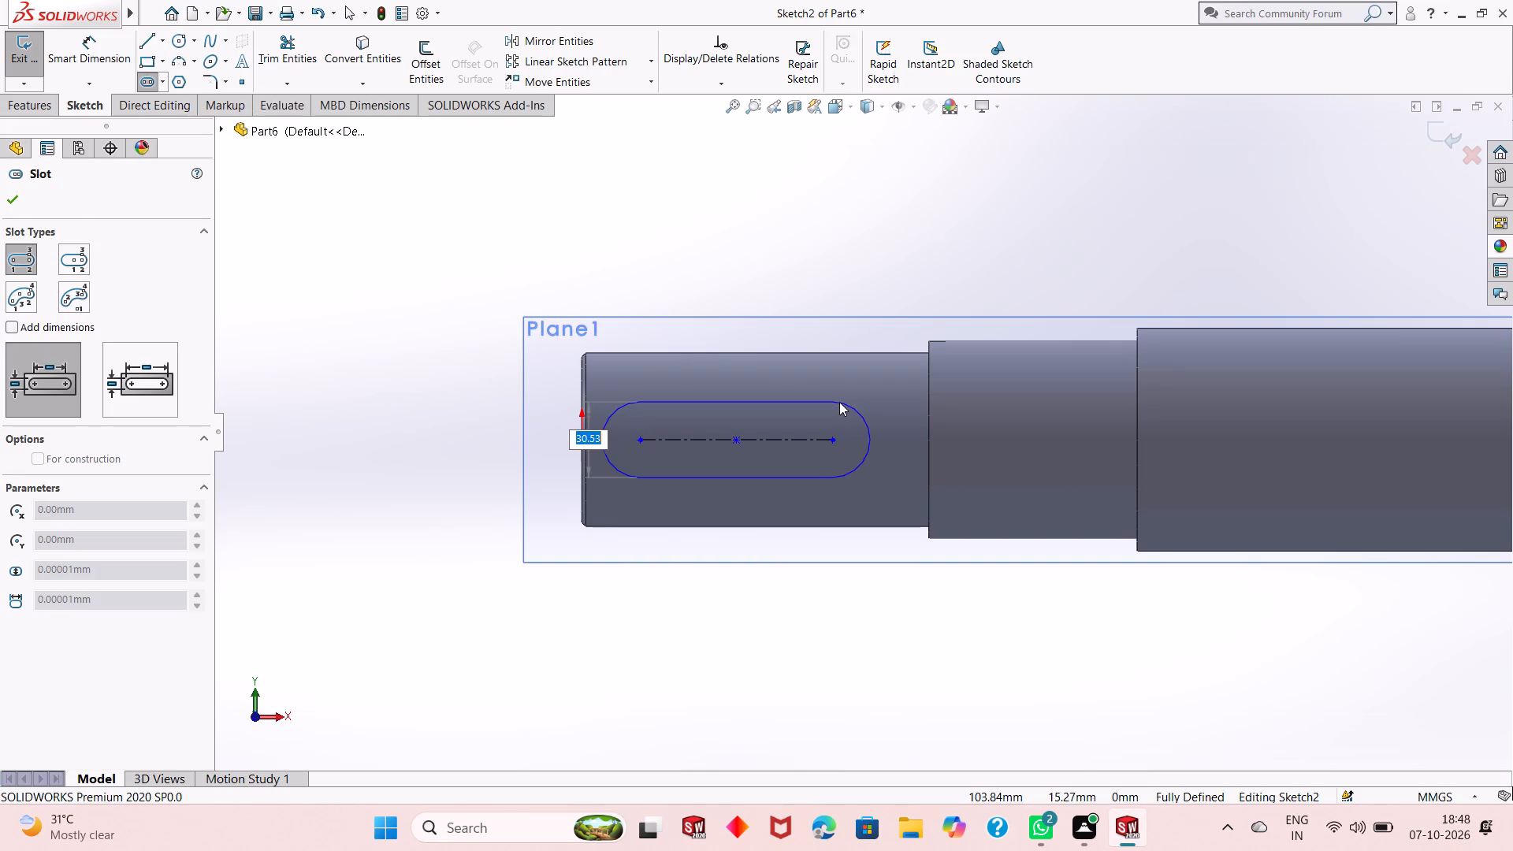
click(839, 401)
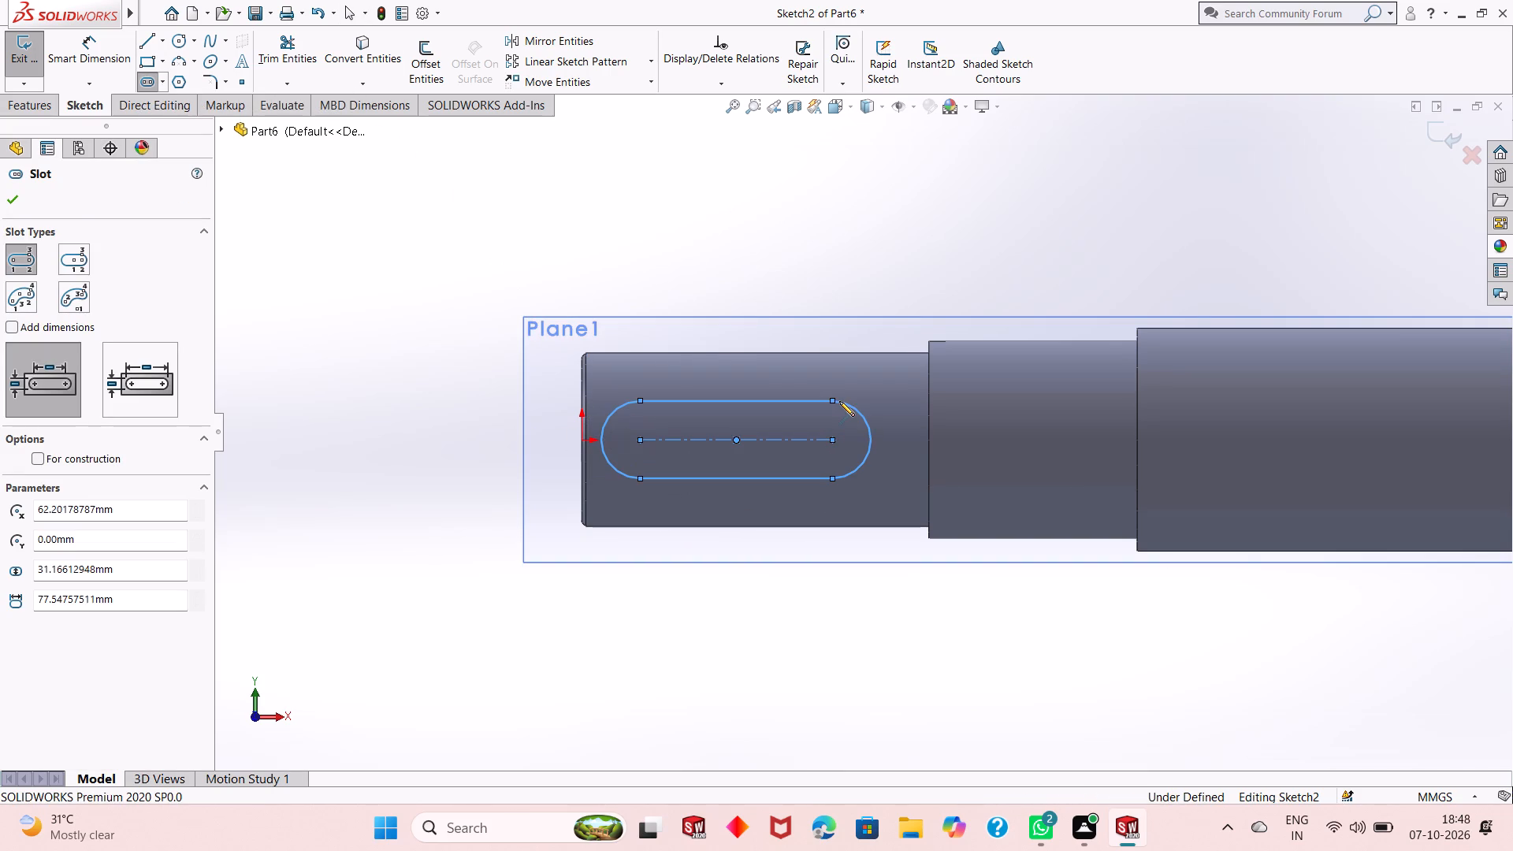
right_click(390, 340)
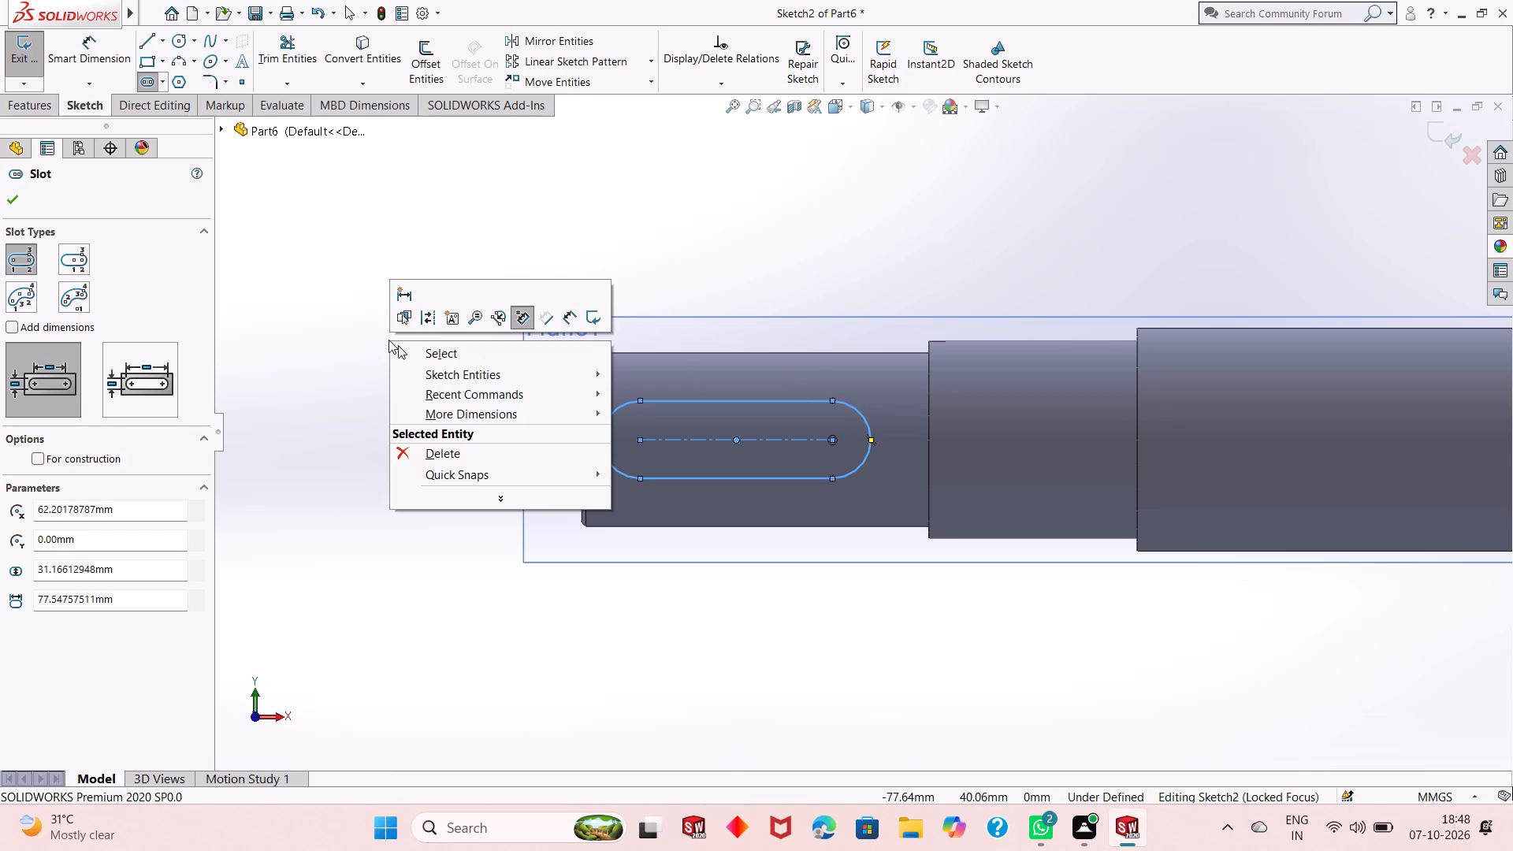
click(434, 355)
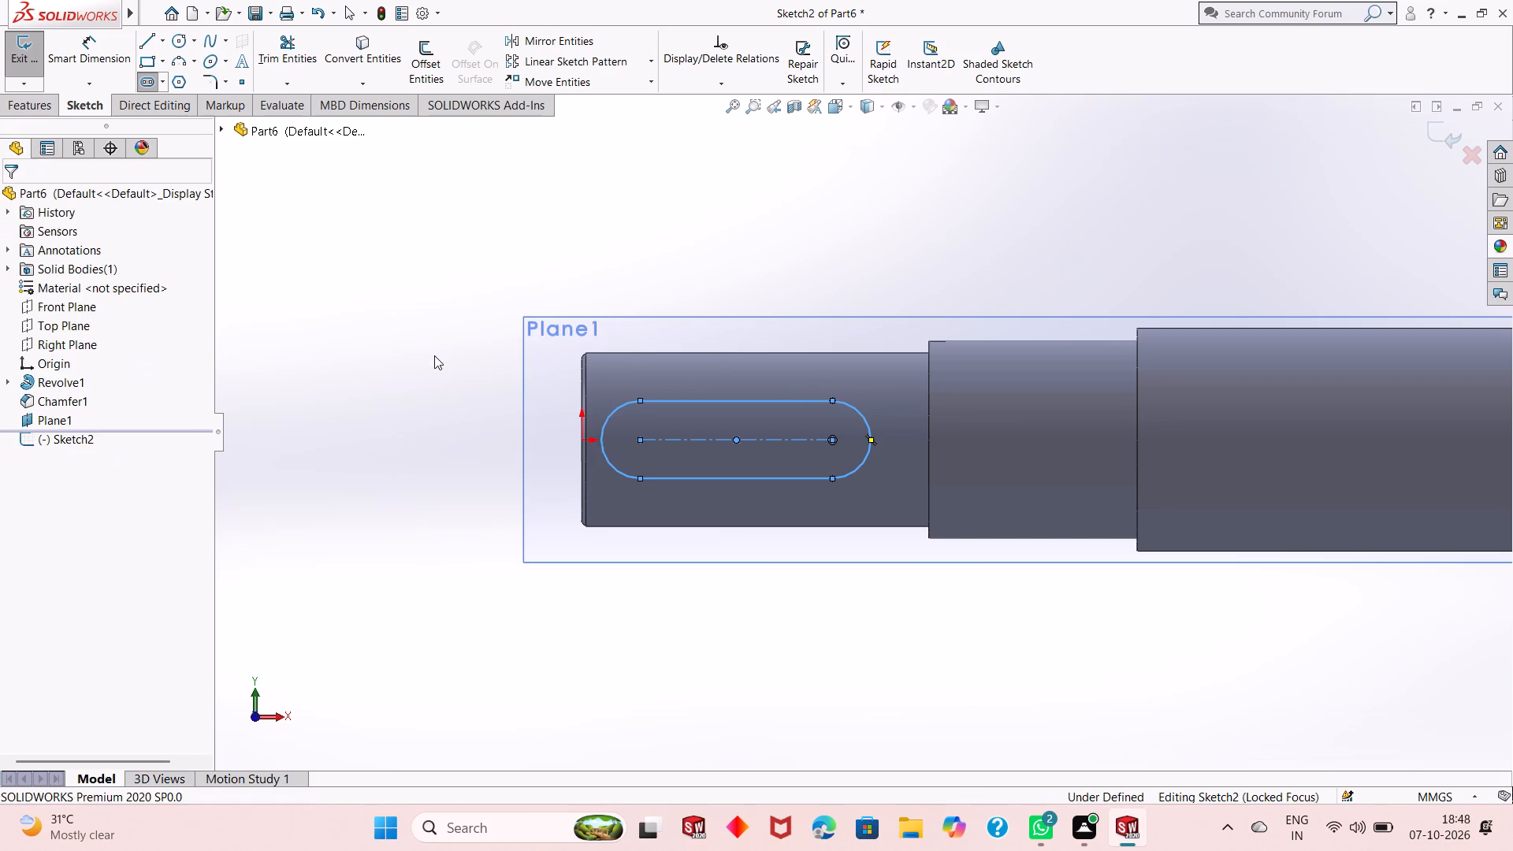
Dimension the slot with 100 mm between its arc centres and a 10 mm end radius.
click(103, 64)
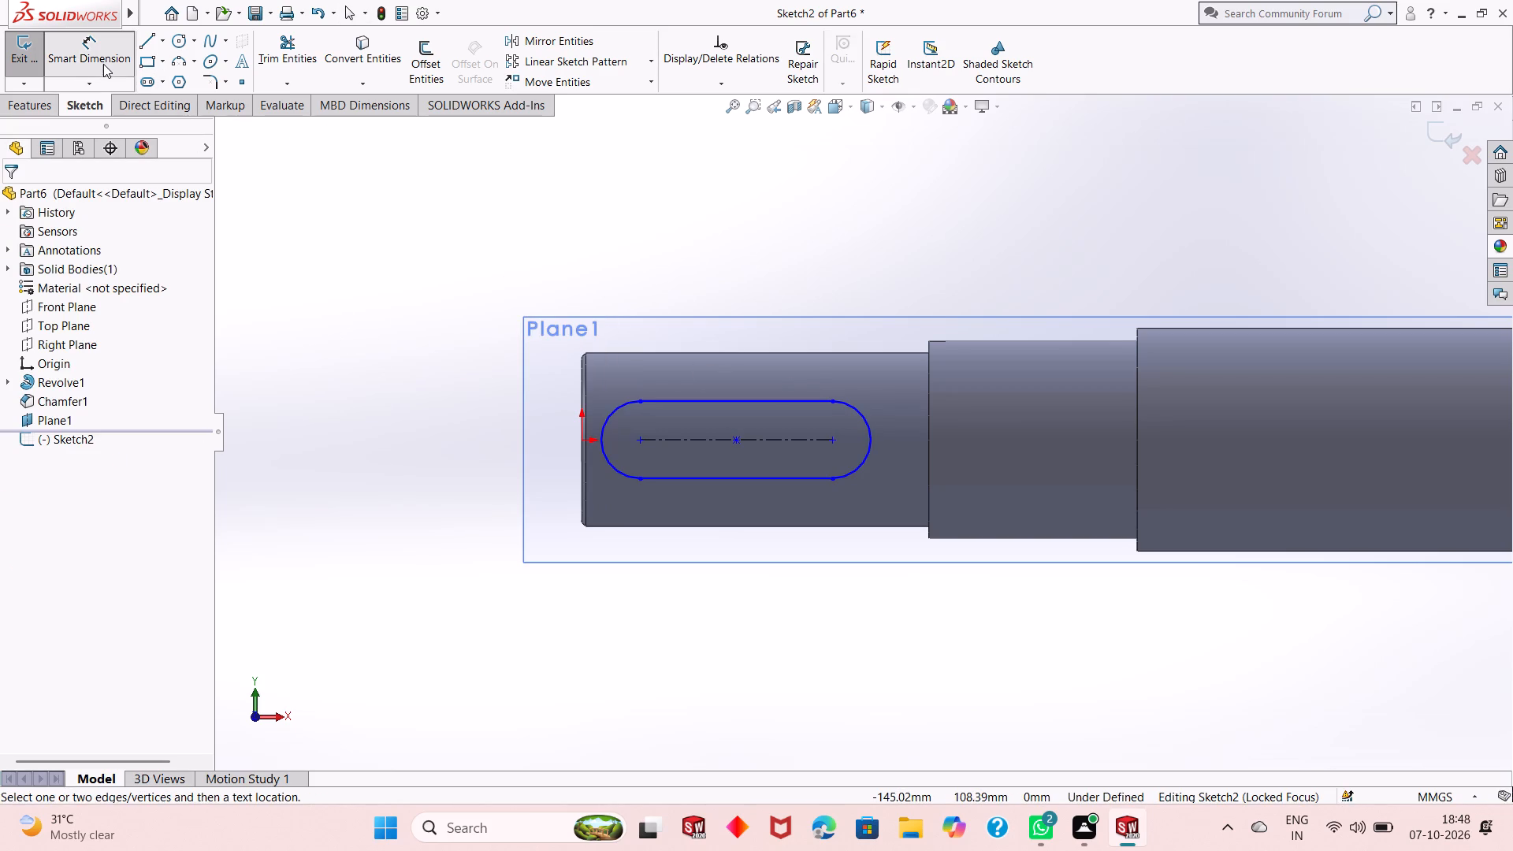
click(684, 442)
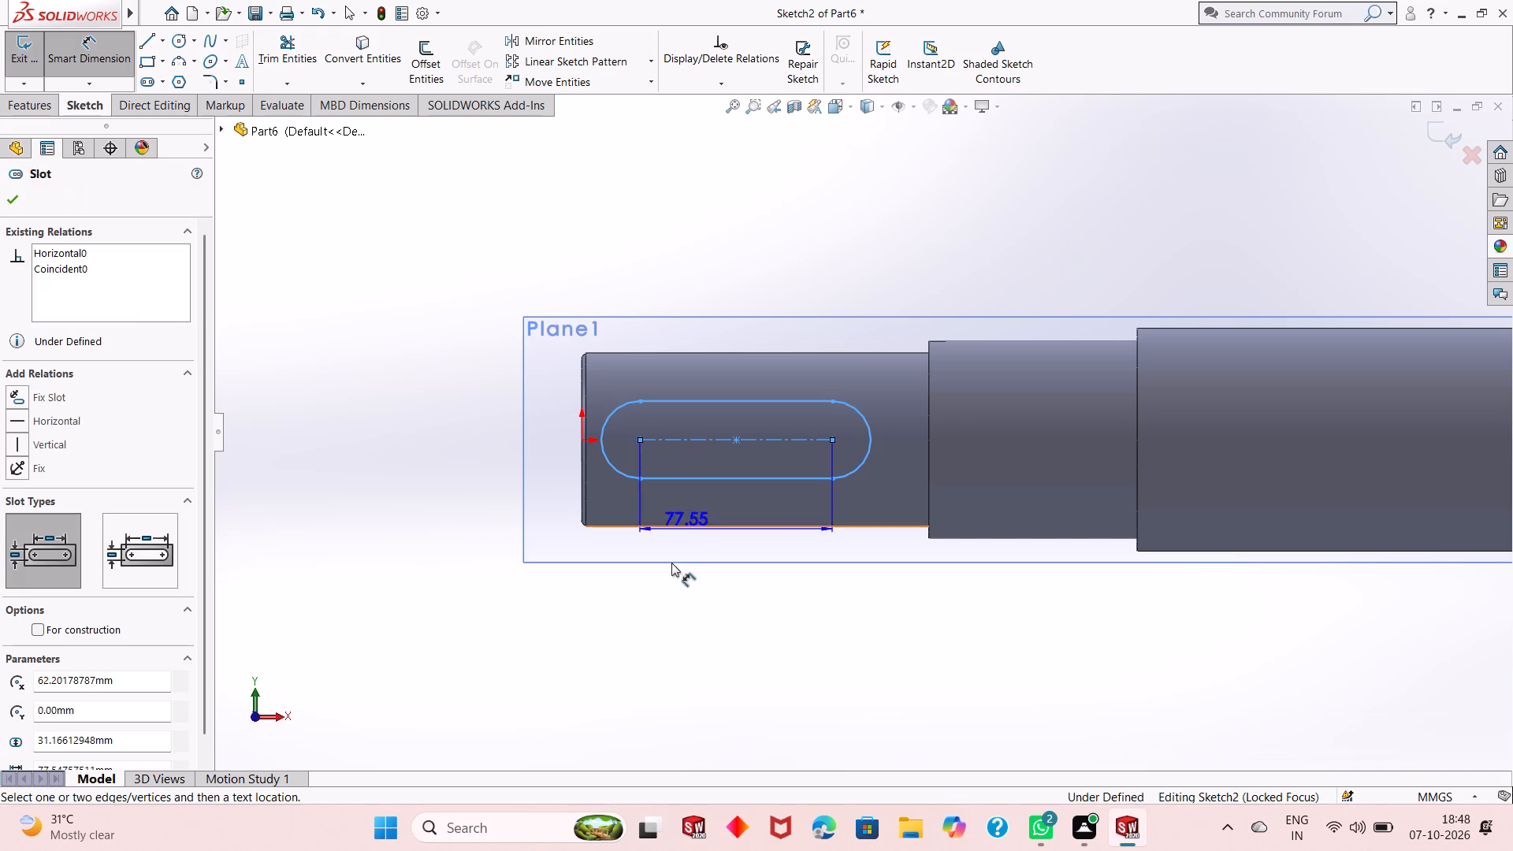
click(636, 634)
text(100)
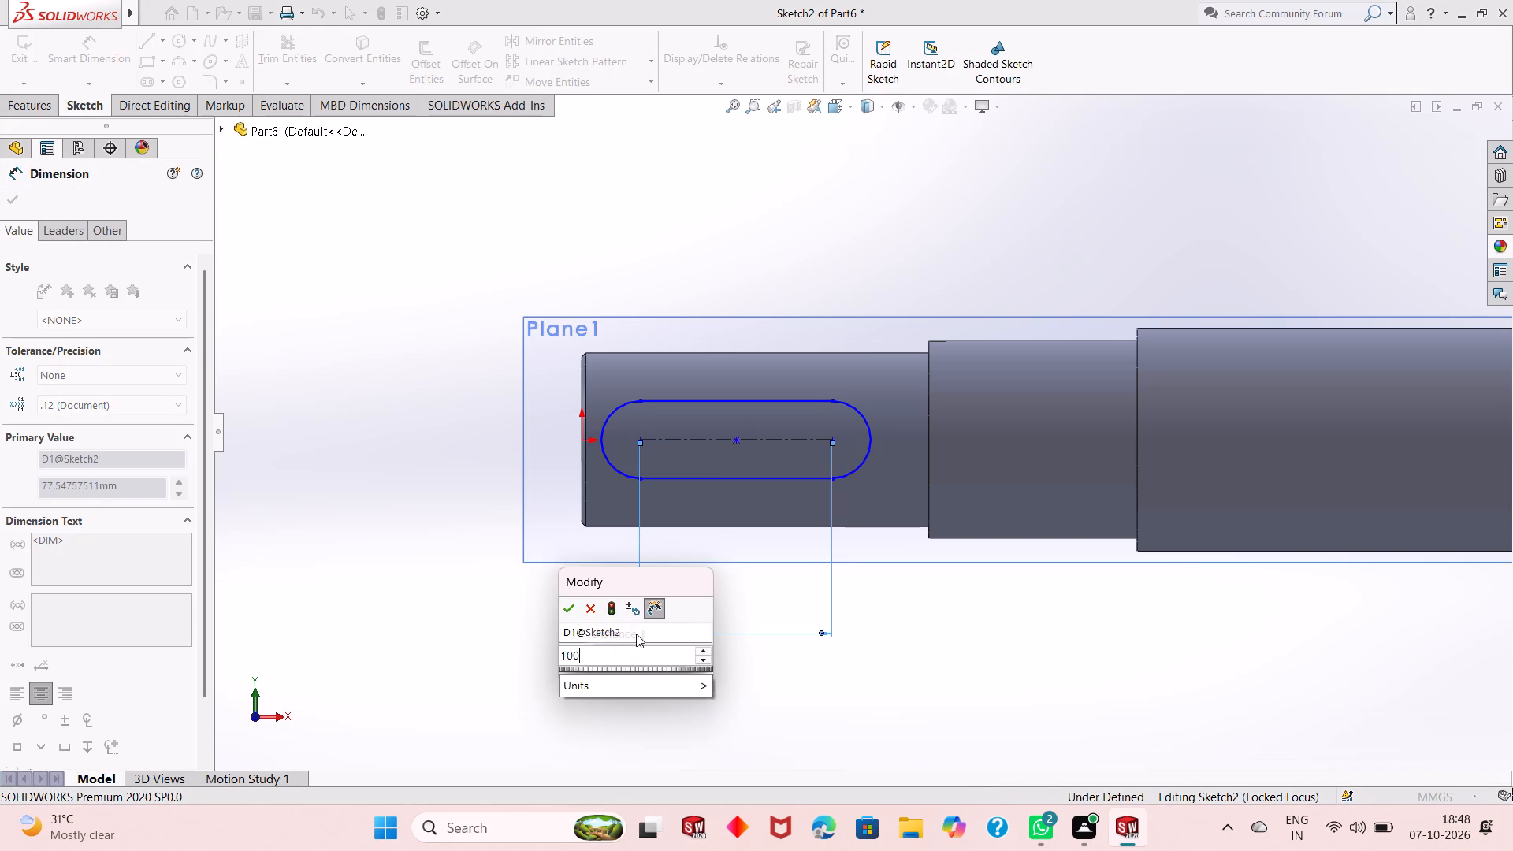
key(Return)
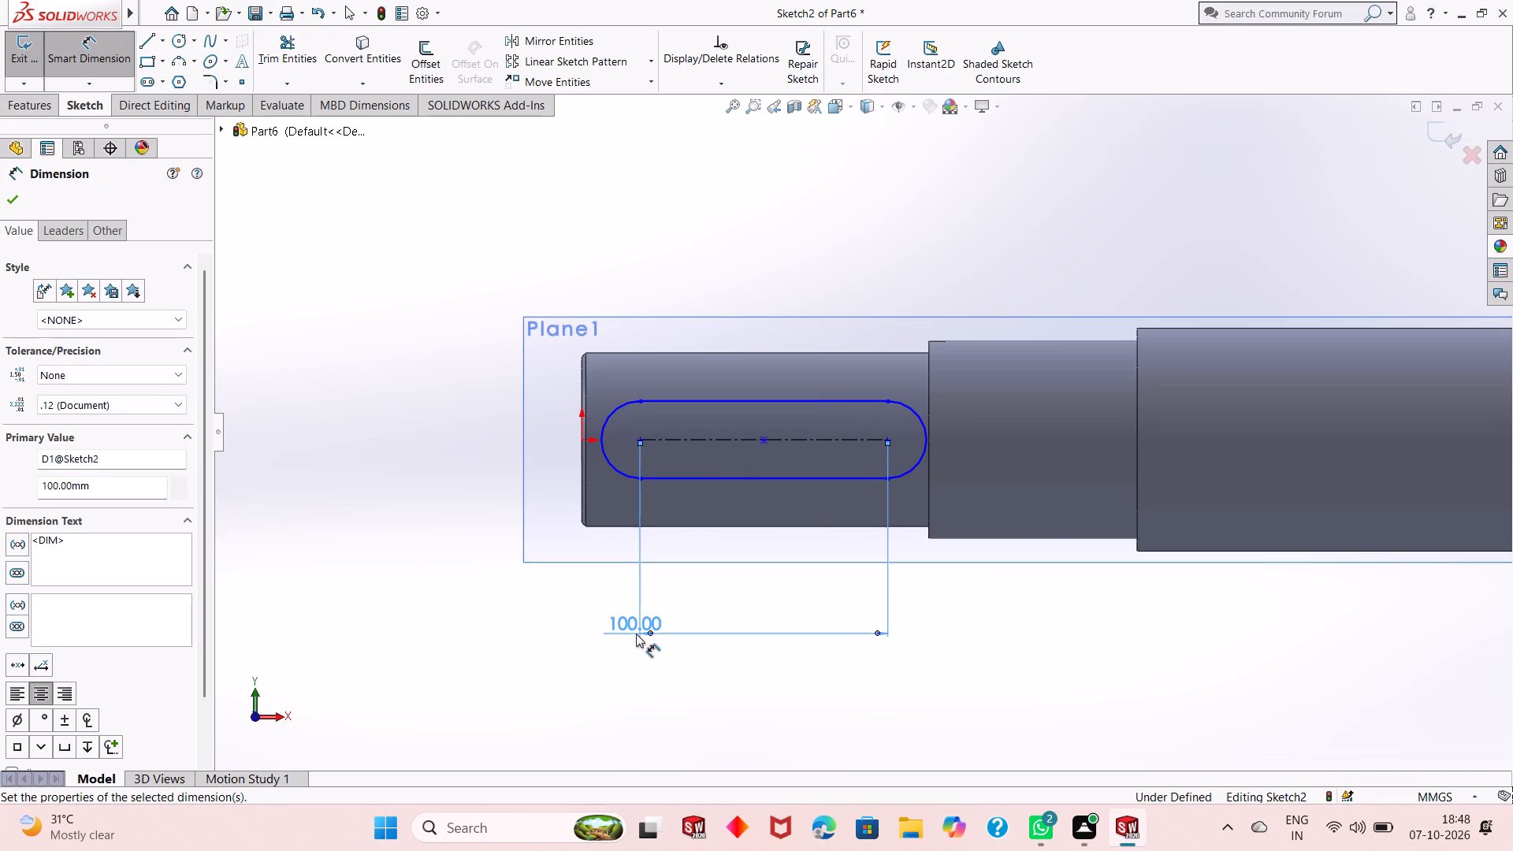
click(615, 468)
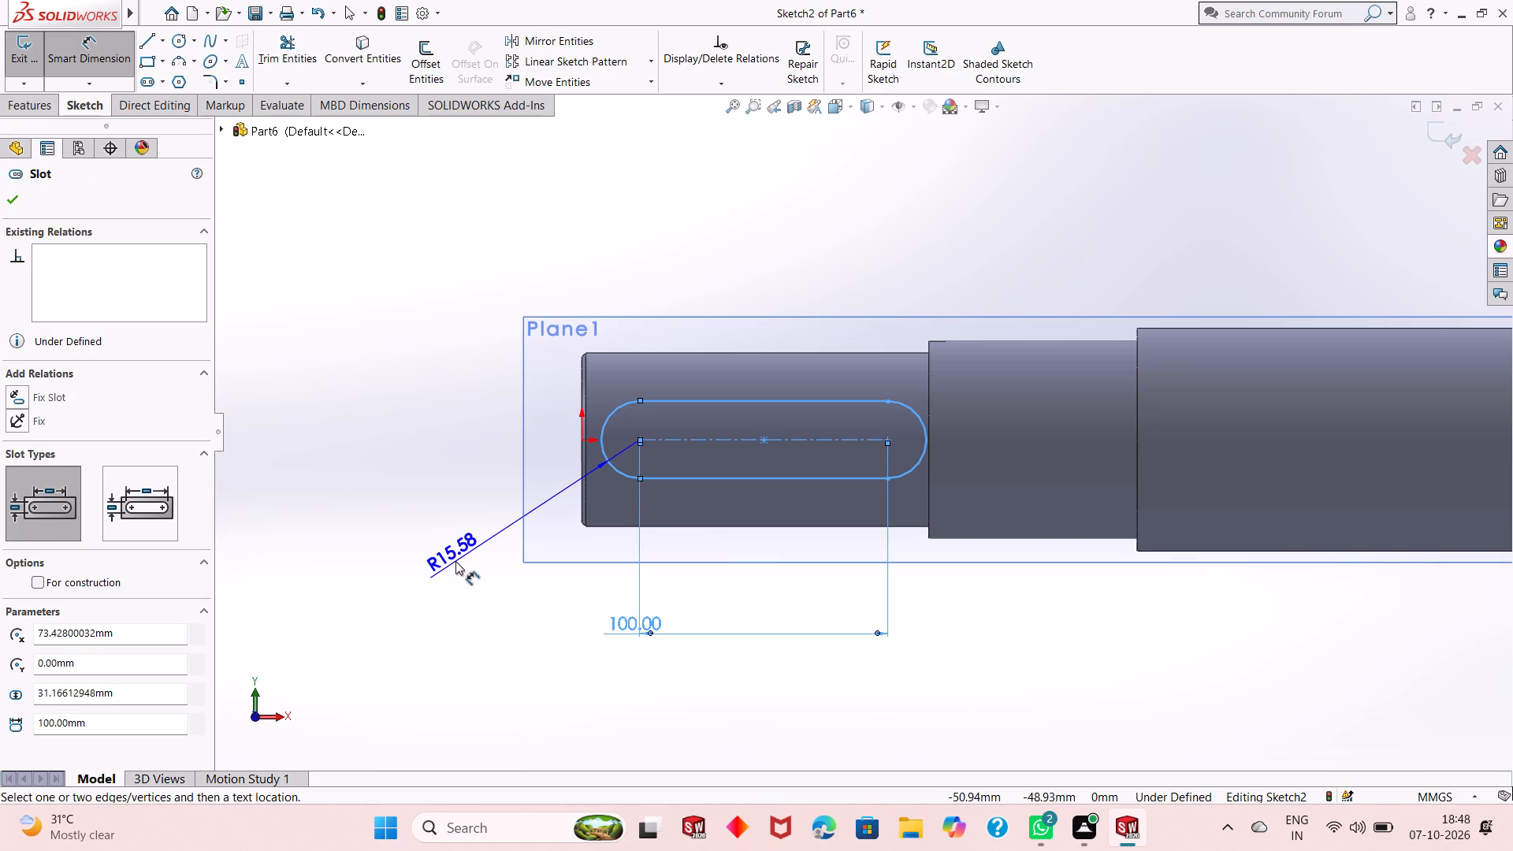
click(455, 561)
text(10)
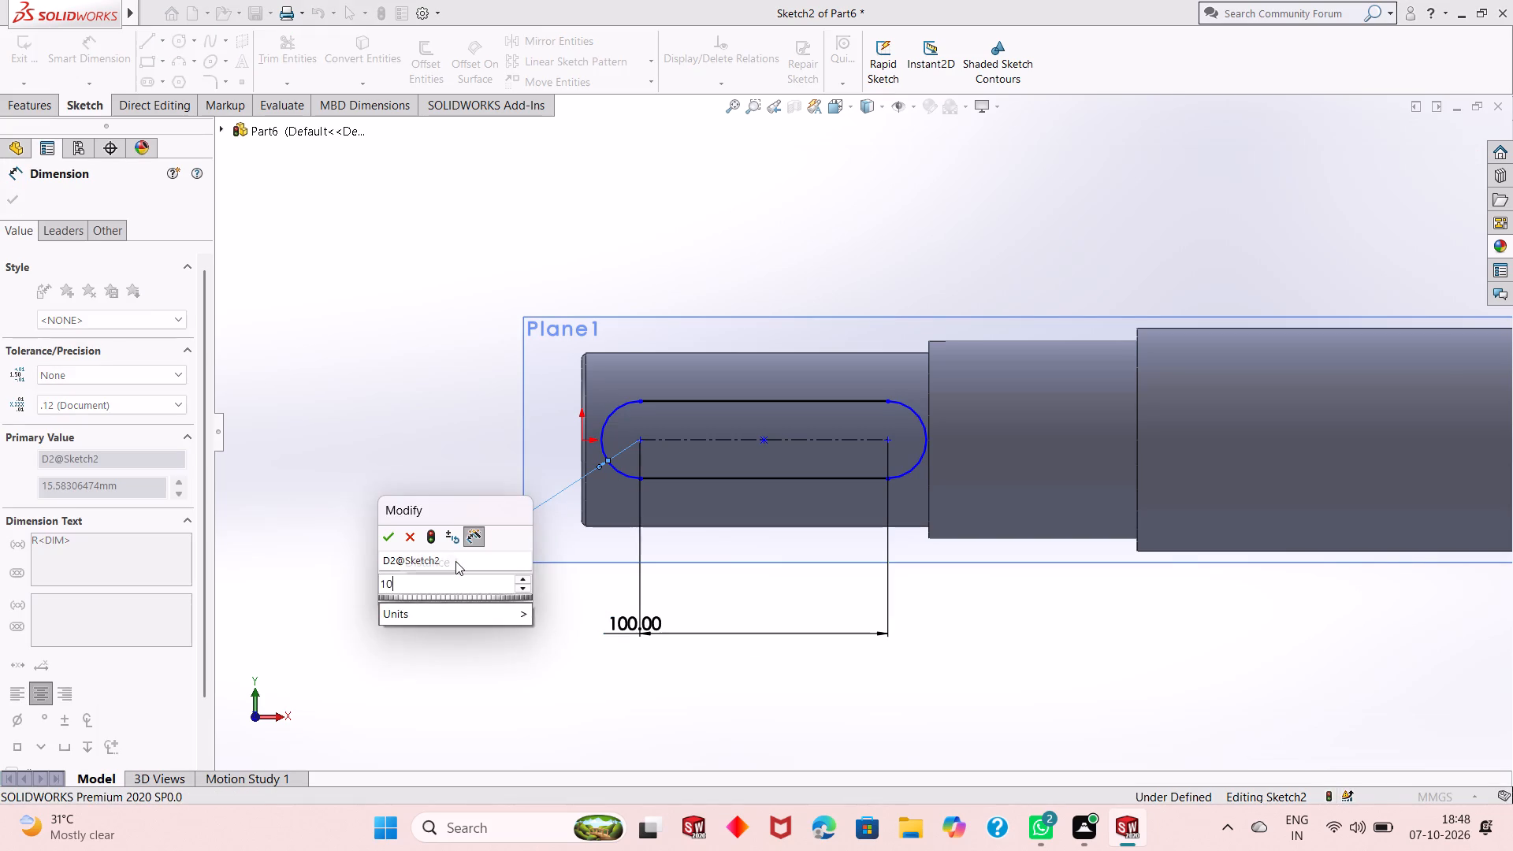
key(Return)
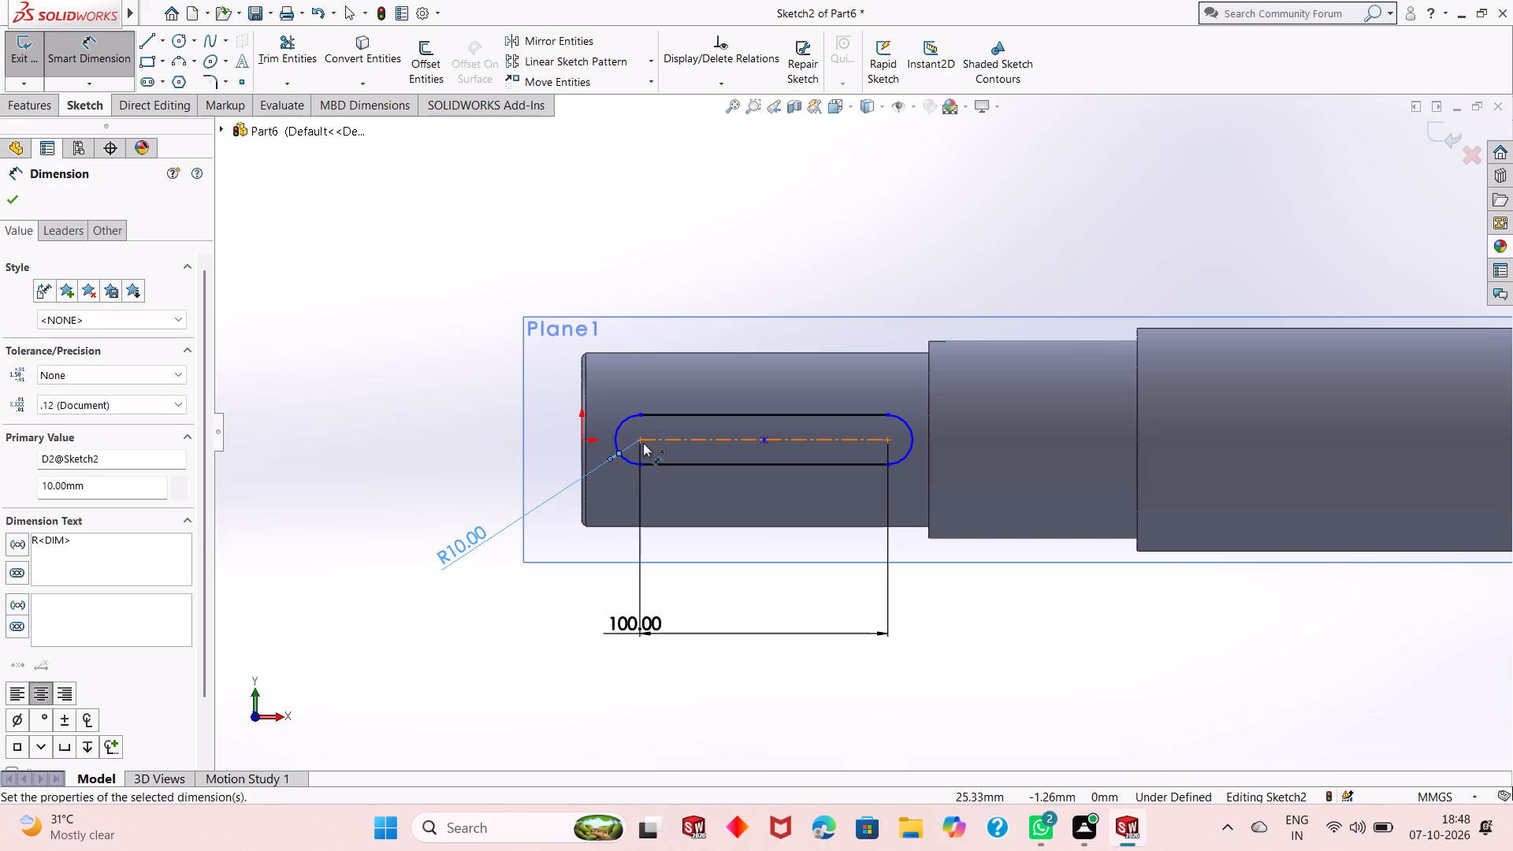
Dimension the distance from the shaft's chamfered end face to the slot's nearer arc centre as 5 mm.
click(641, 442)
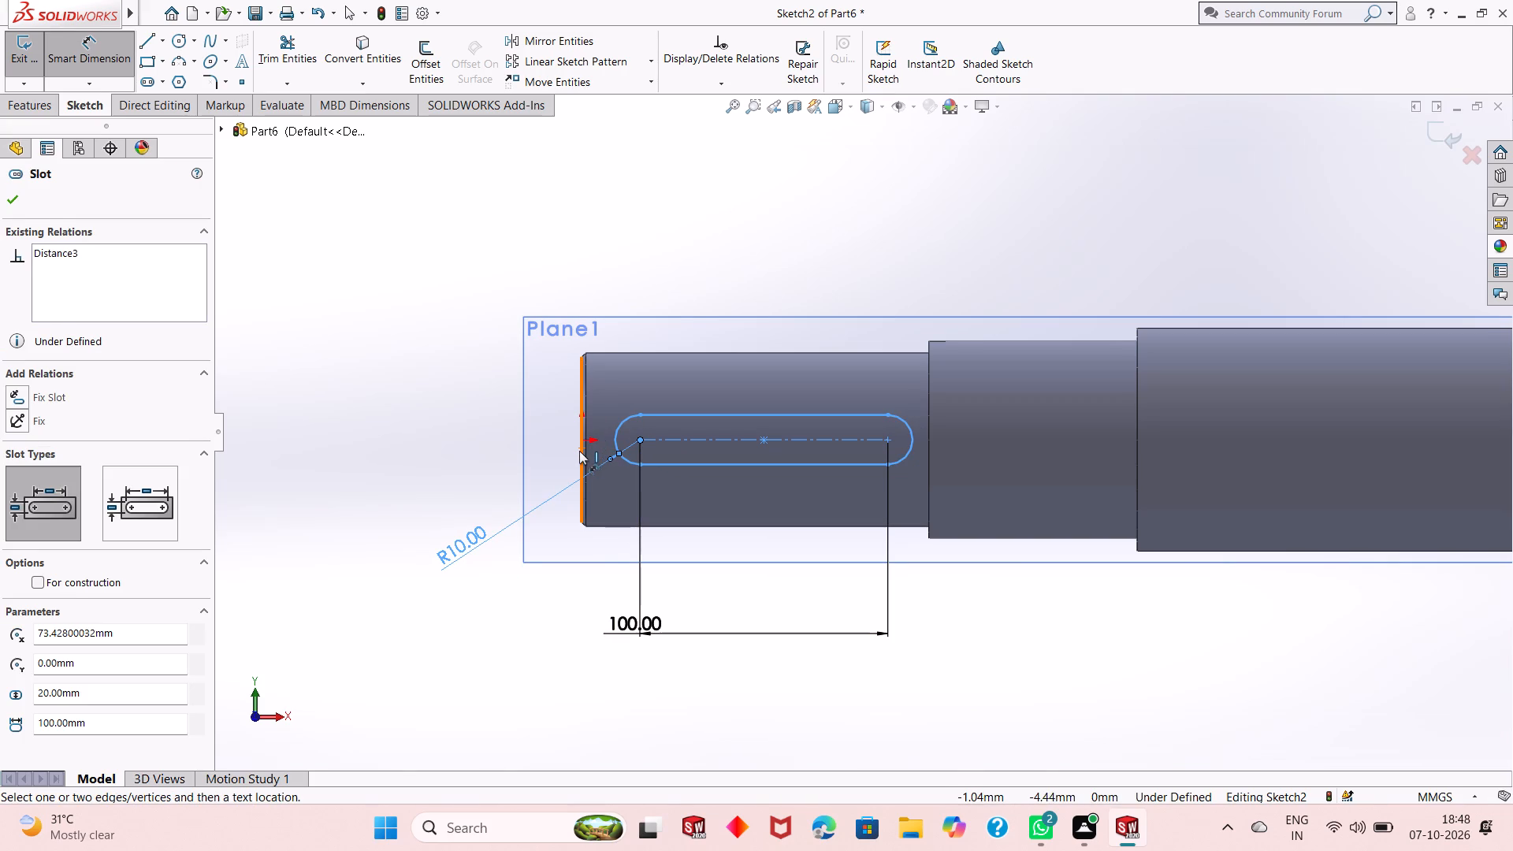
click(579, 451)
click(587, 604)
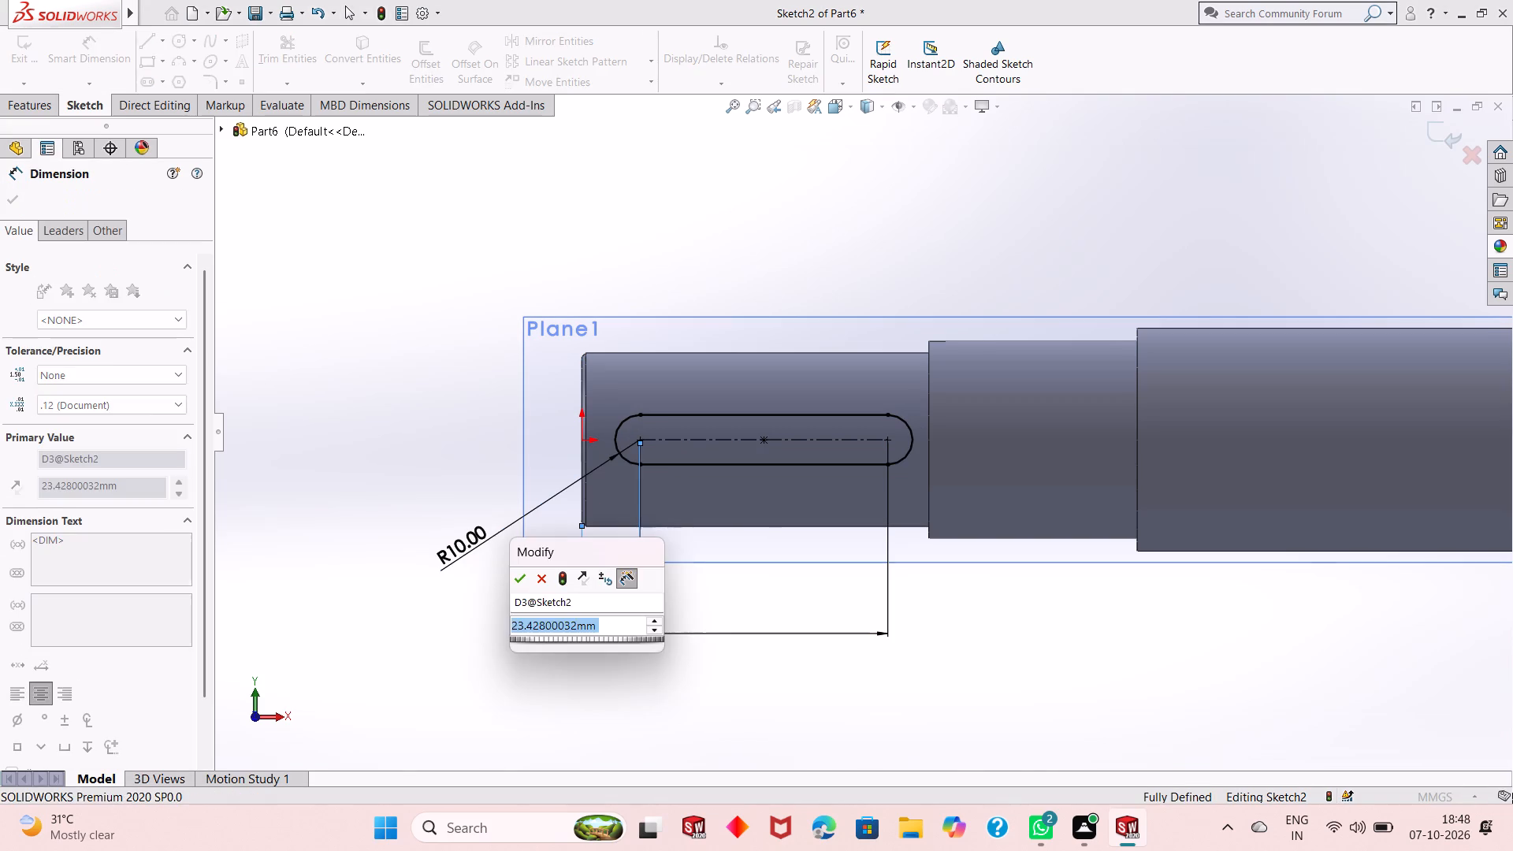
key(5)
key(Return)
key(period)
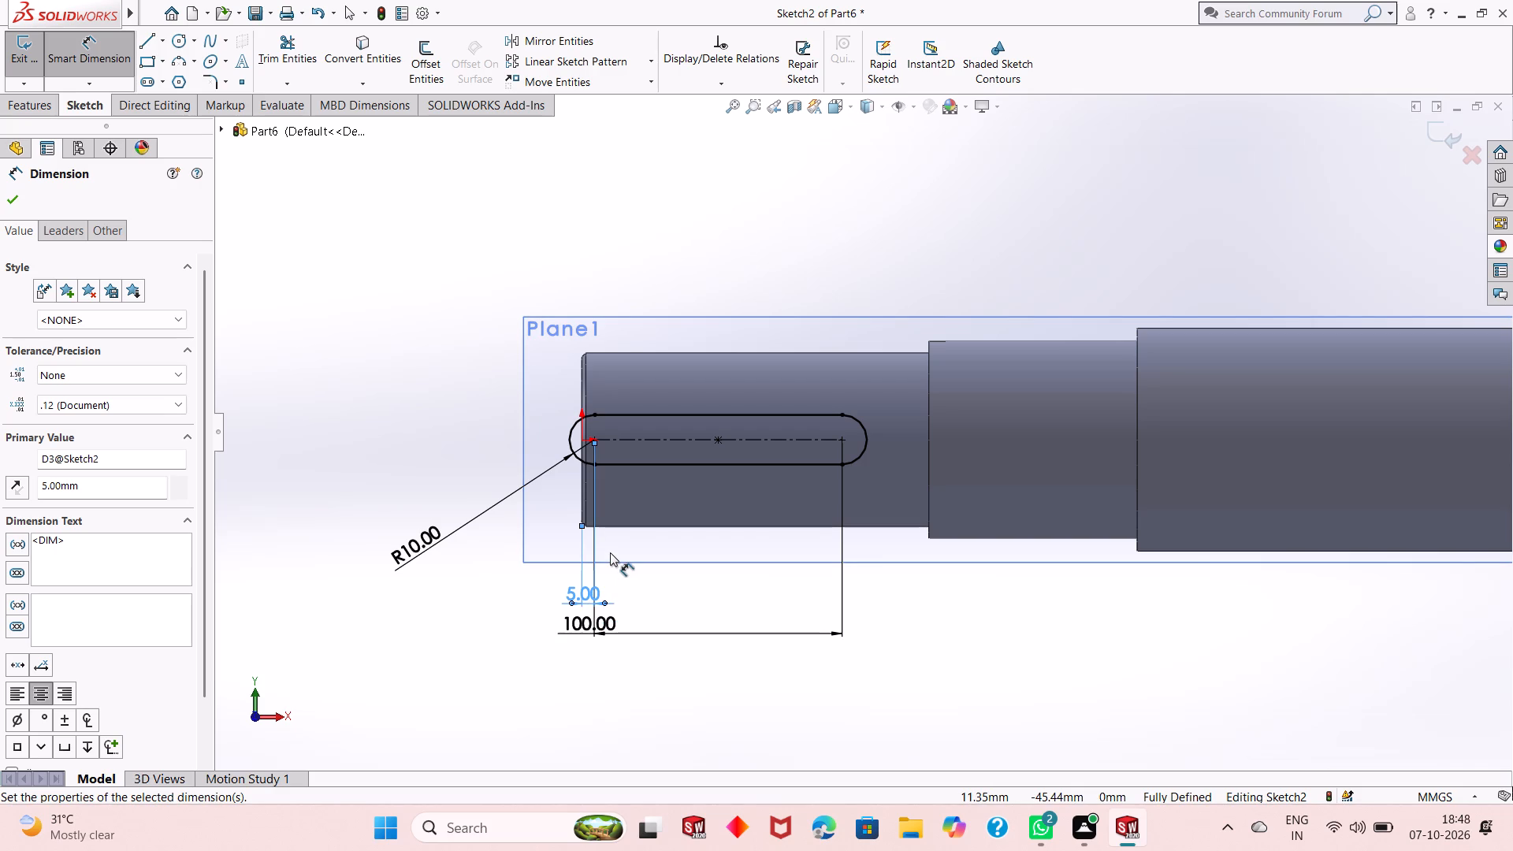
Set the distance between the chamfered end face and the slot's nearer arc centre to 15 mm.
double_click(590, 593)
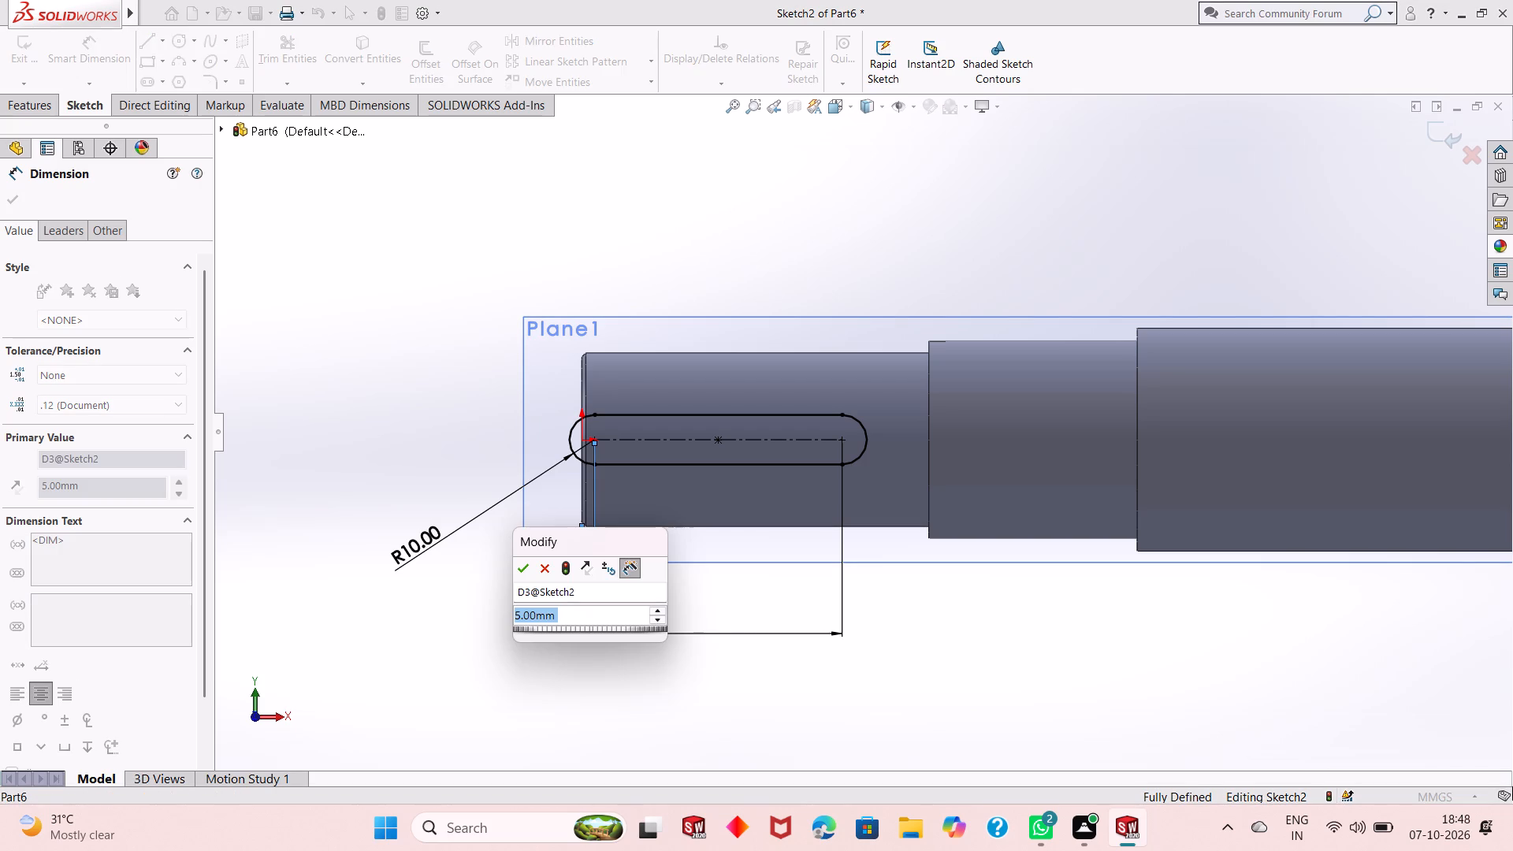
text(15)
key(Return)
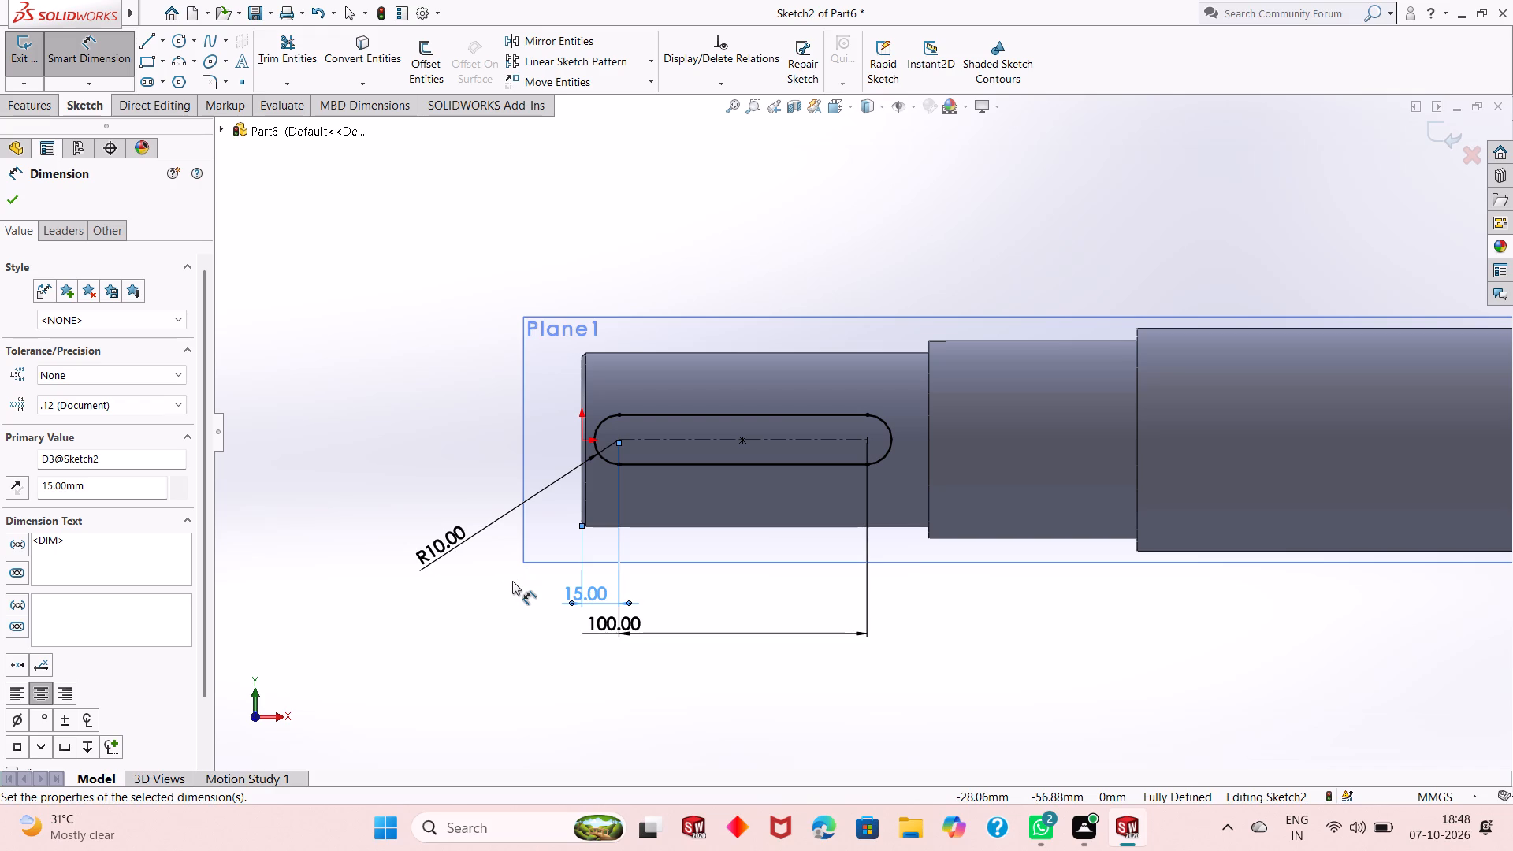
Cut-extrude the slot sketch into the shaft's chamfered end section to a blind depth of 7.5 mm (70-62.5).
right_click(423, 445)
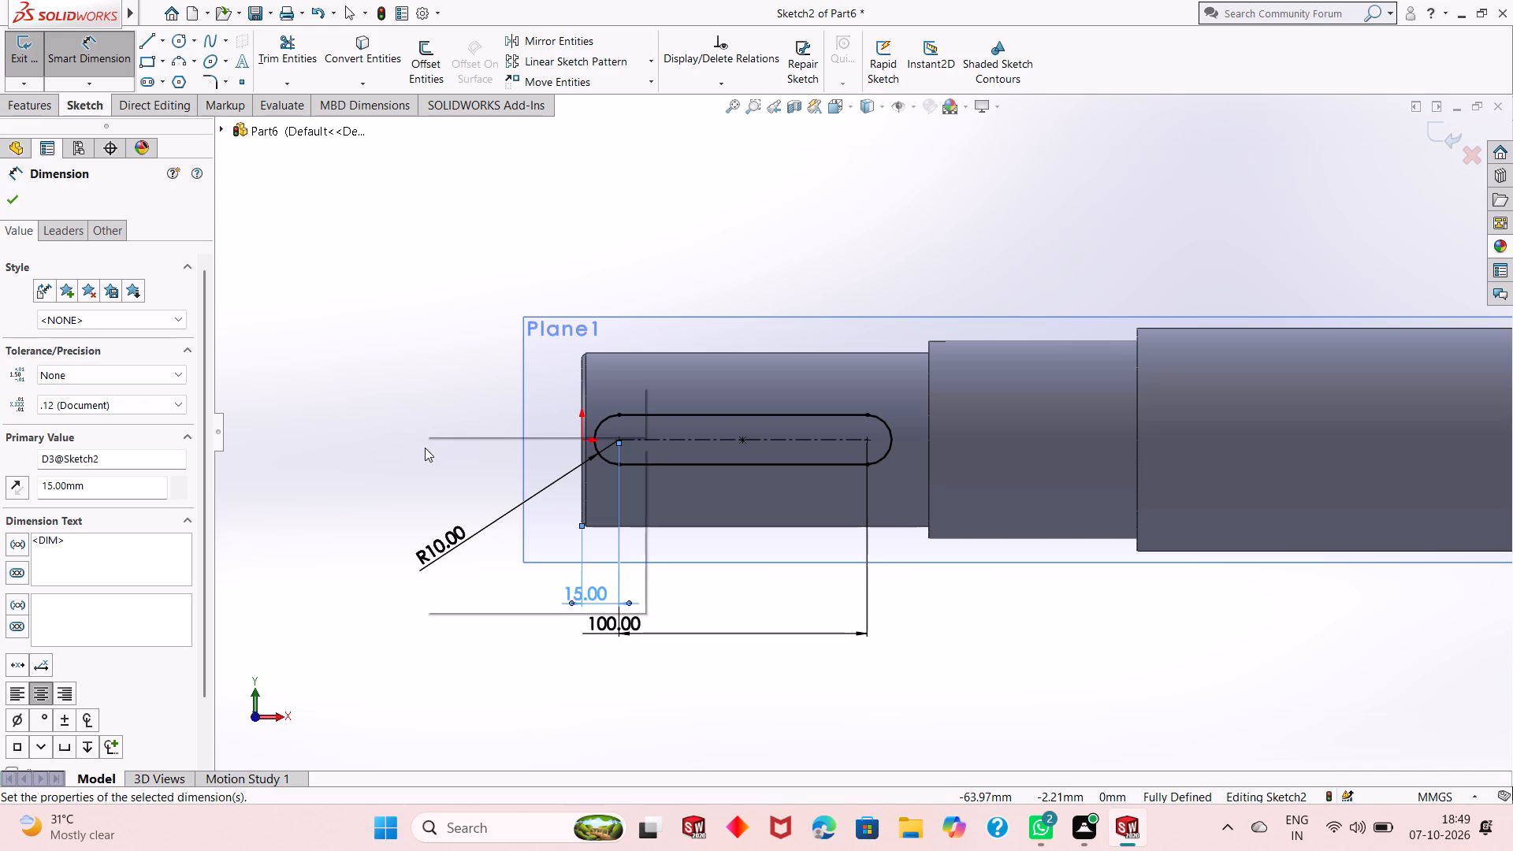
click(452, 498)
scroll(567, 493, up, 2)
middle_drag(545, 478, 606, 455)
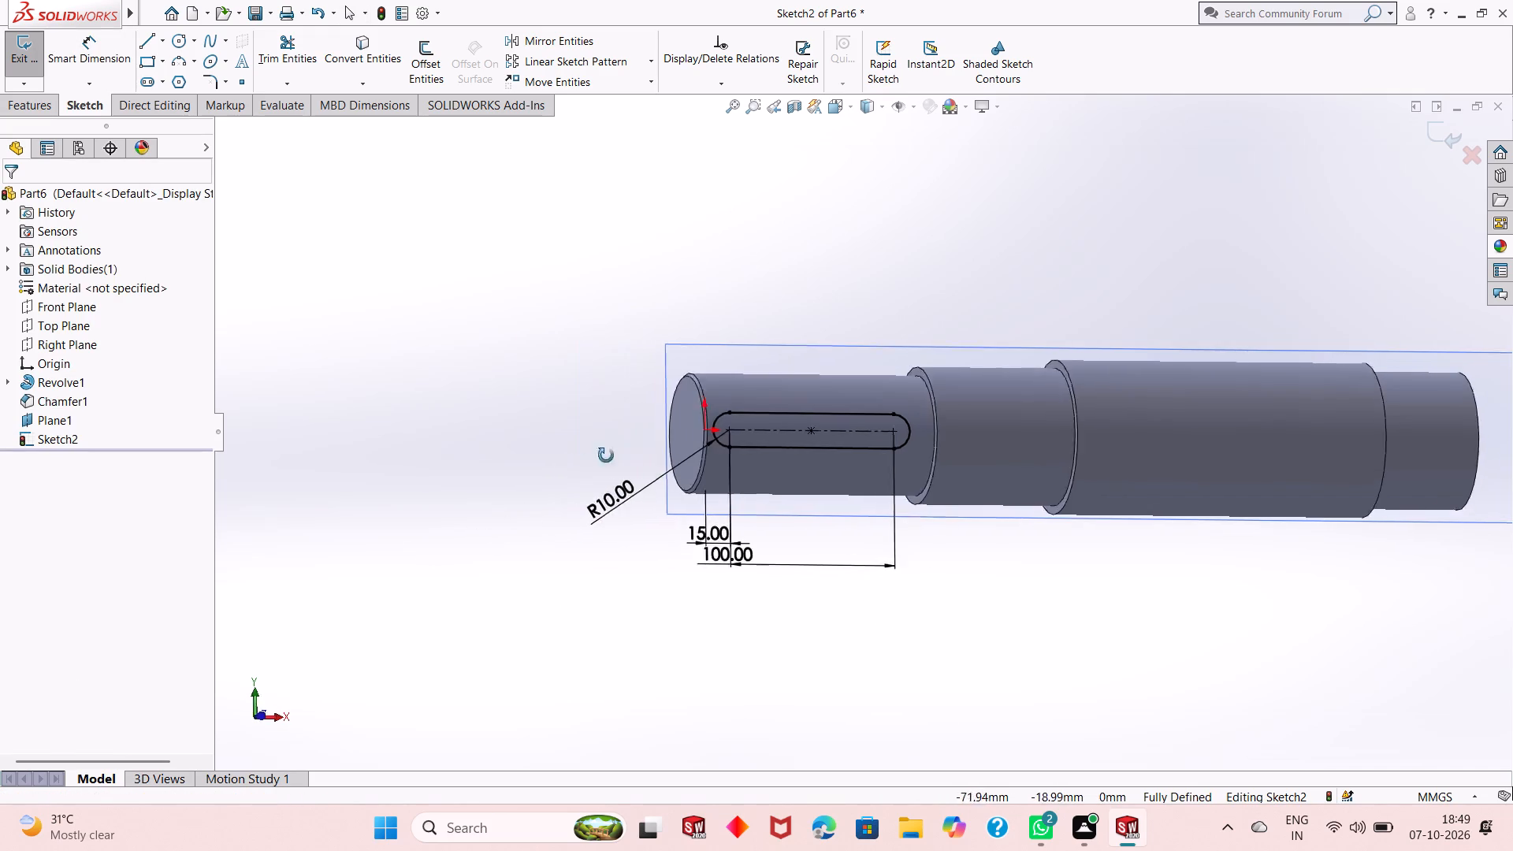
middle_drag(606, 455, 680, 524)
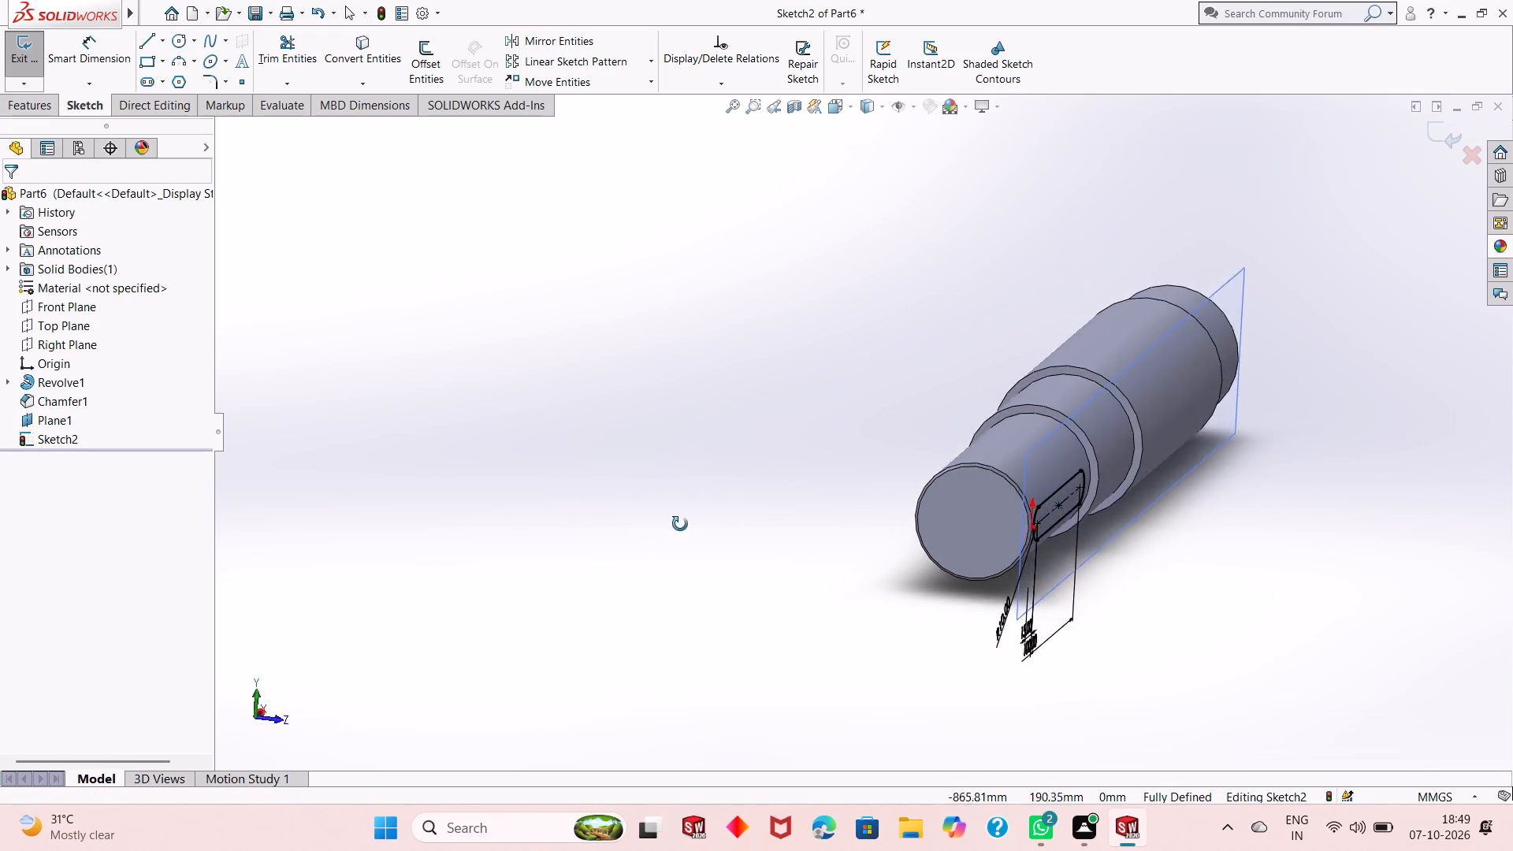
middle_drag(680, 524, 646, 534)
click(45, 108)
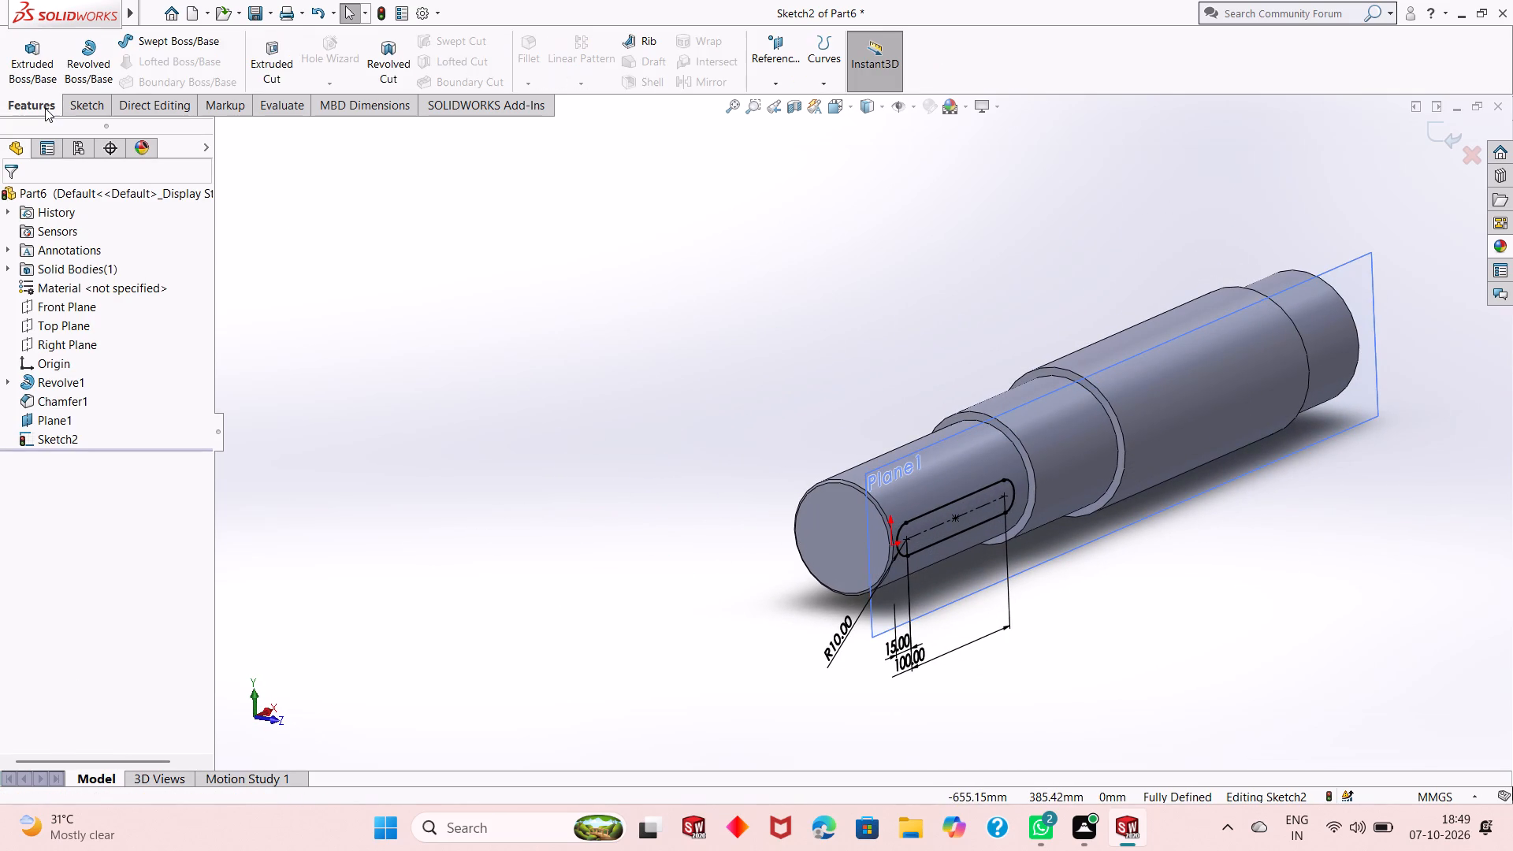
click(269, 75)
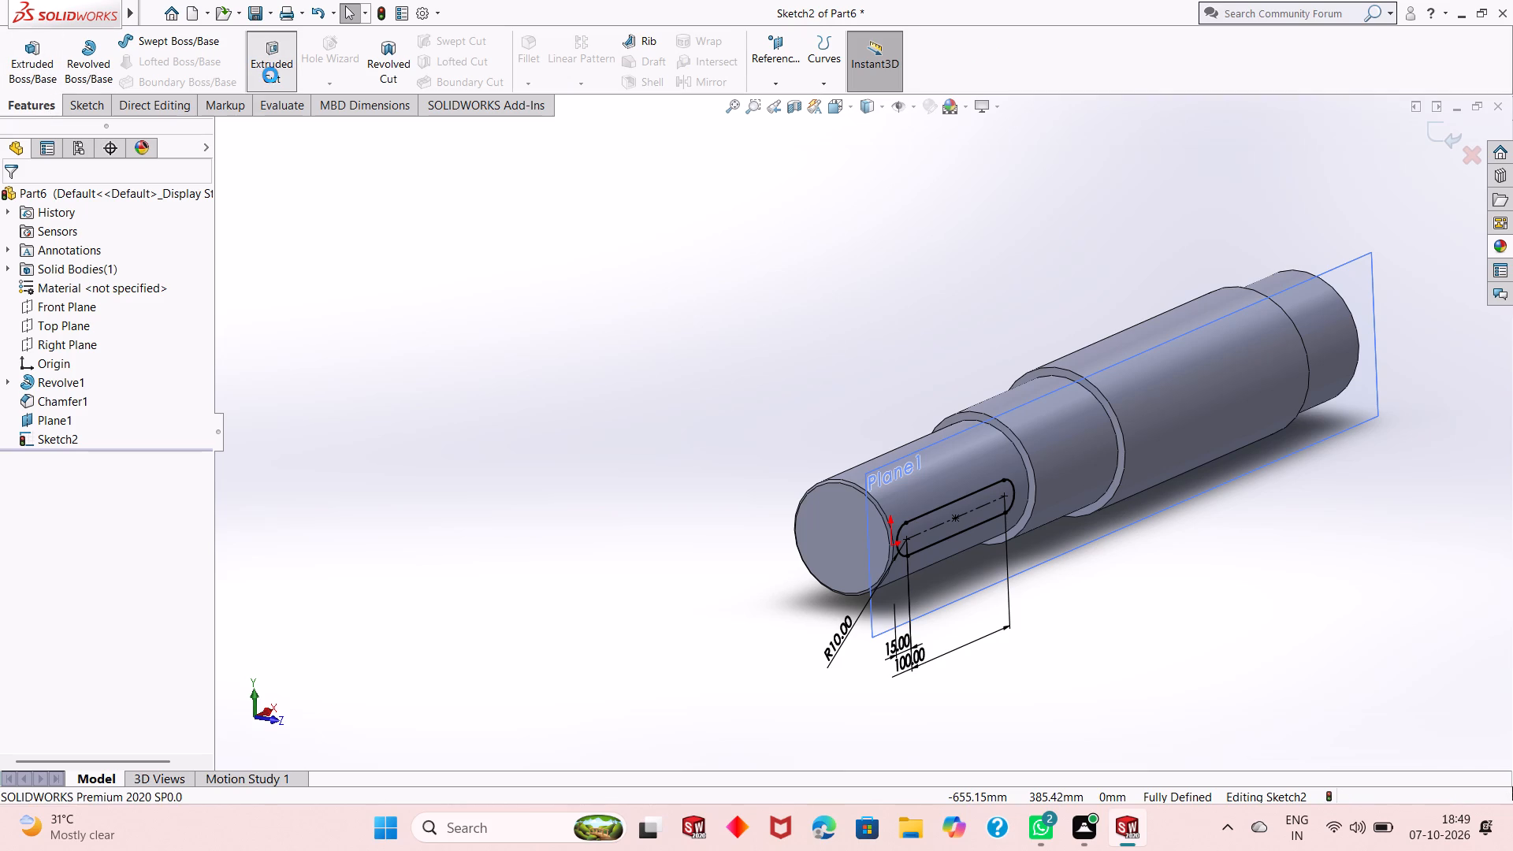
double_click(134, 368)
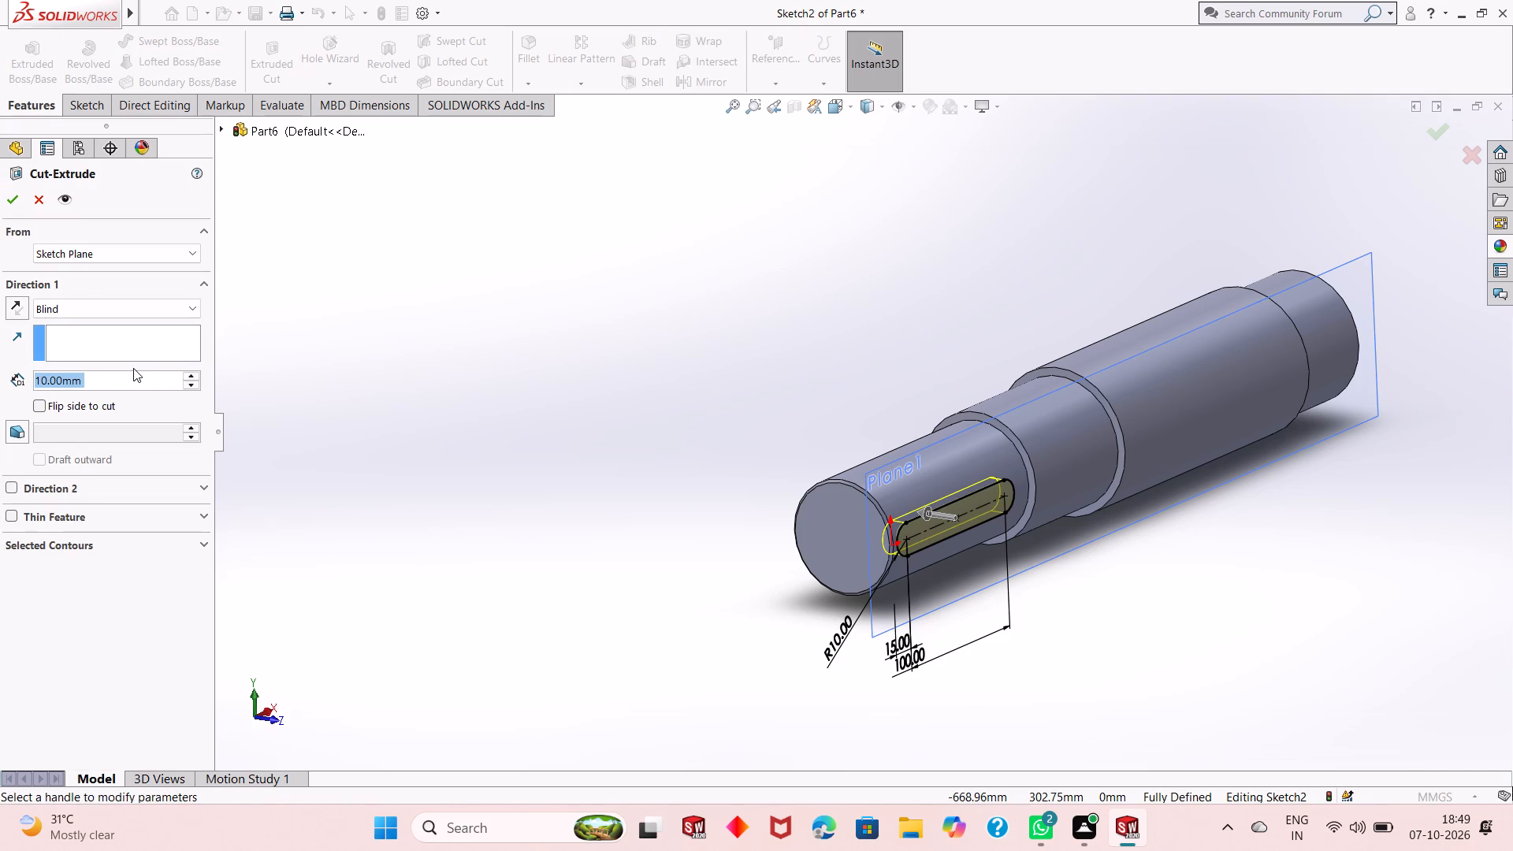
text(70-62.5)
key(Return)
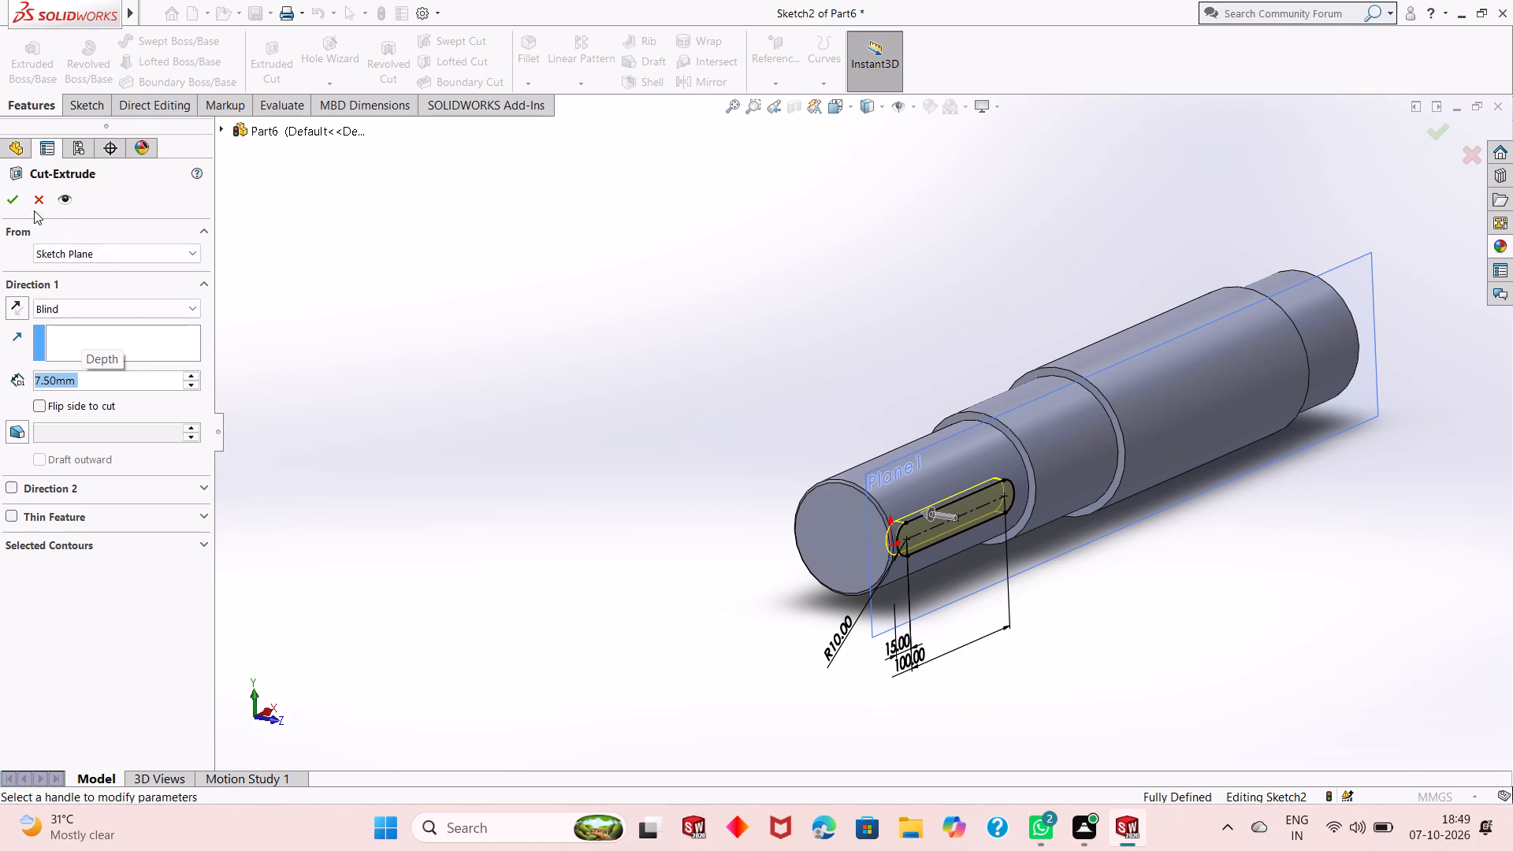
click(13, 198)
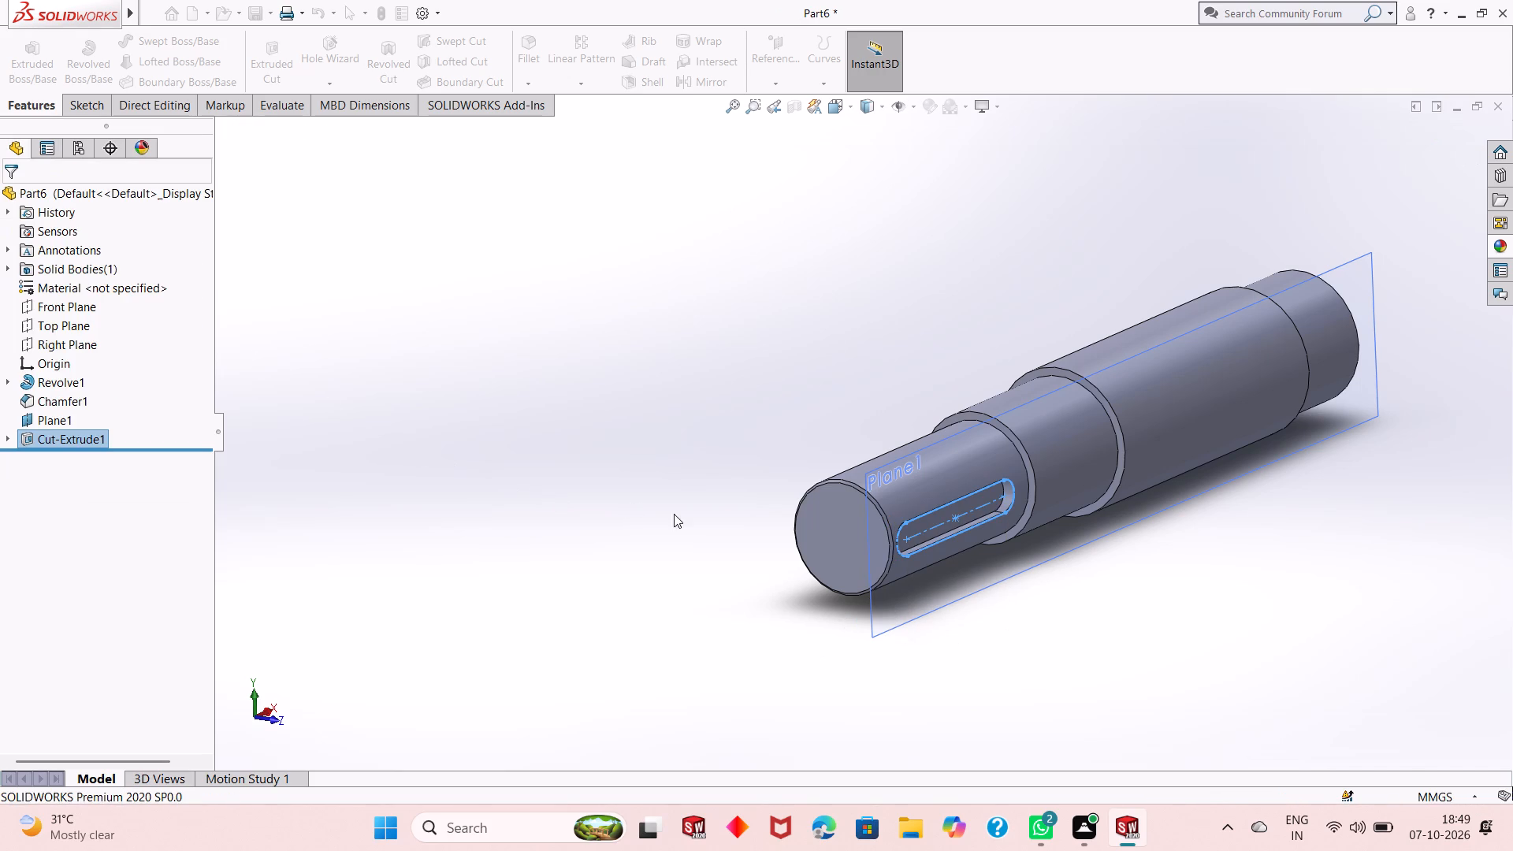
click(680, 515)
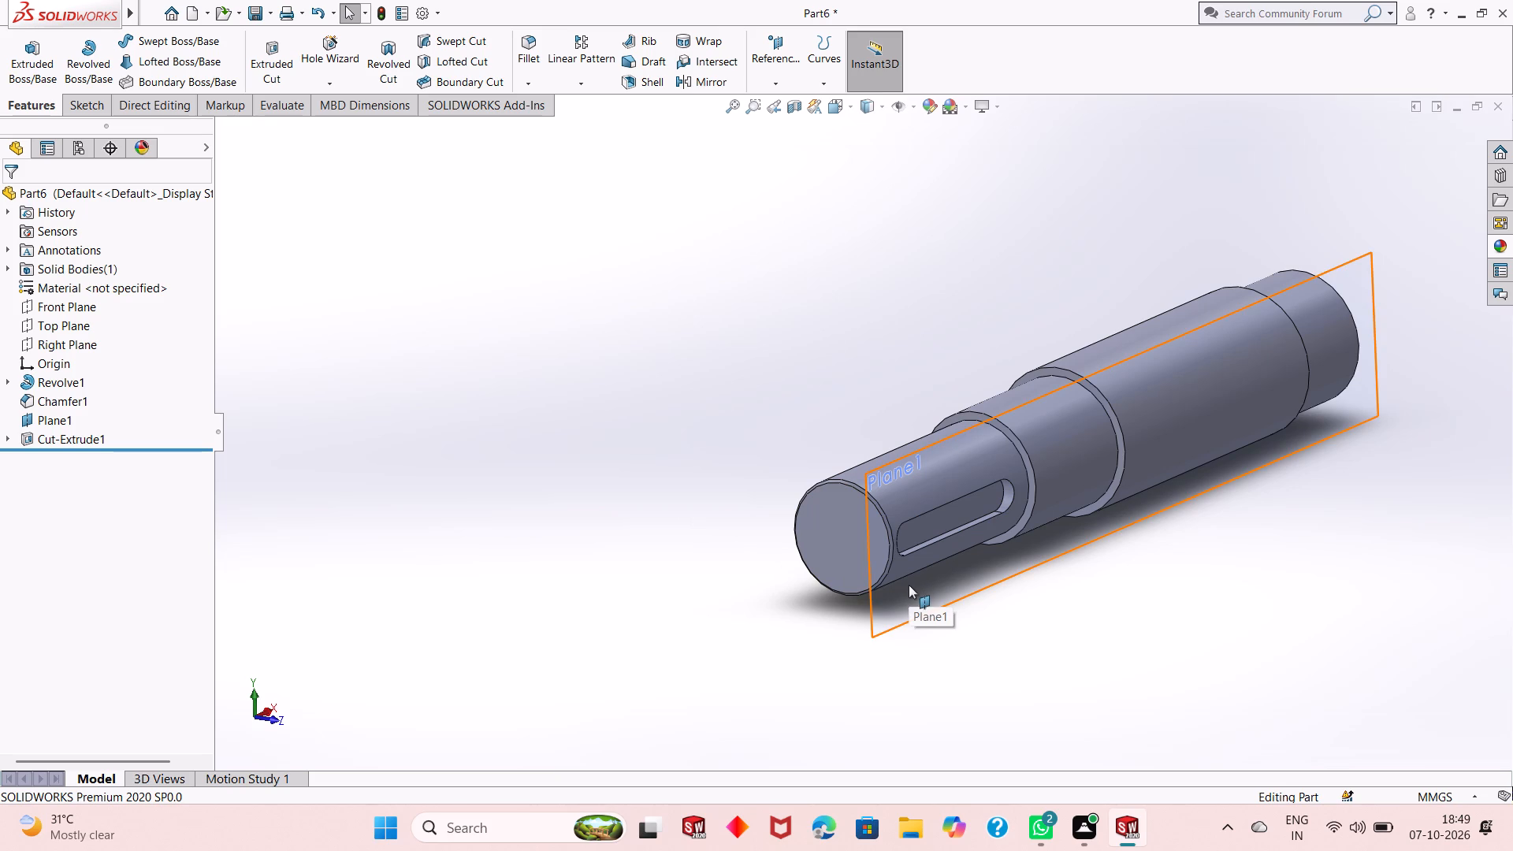
Fillet the edge loop around the keyway's floor with a 0.3 mm symmetric radius, with tangent propagation.
middle_click(909, 596)
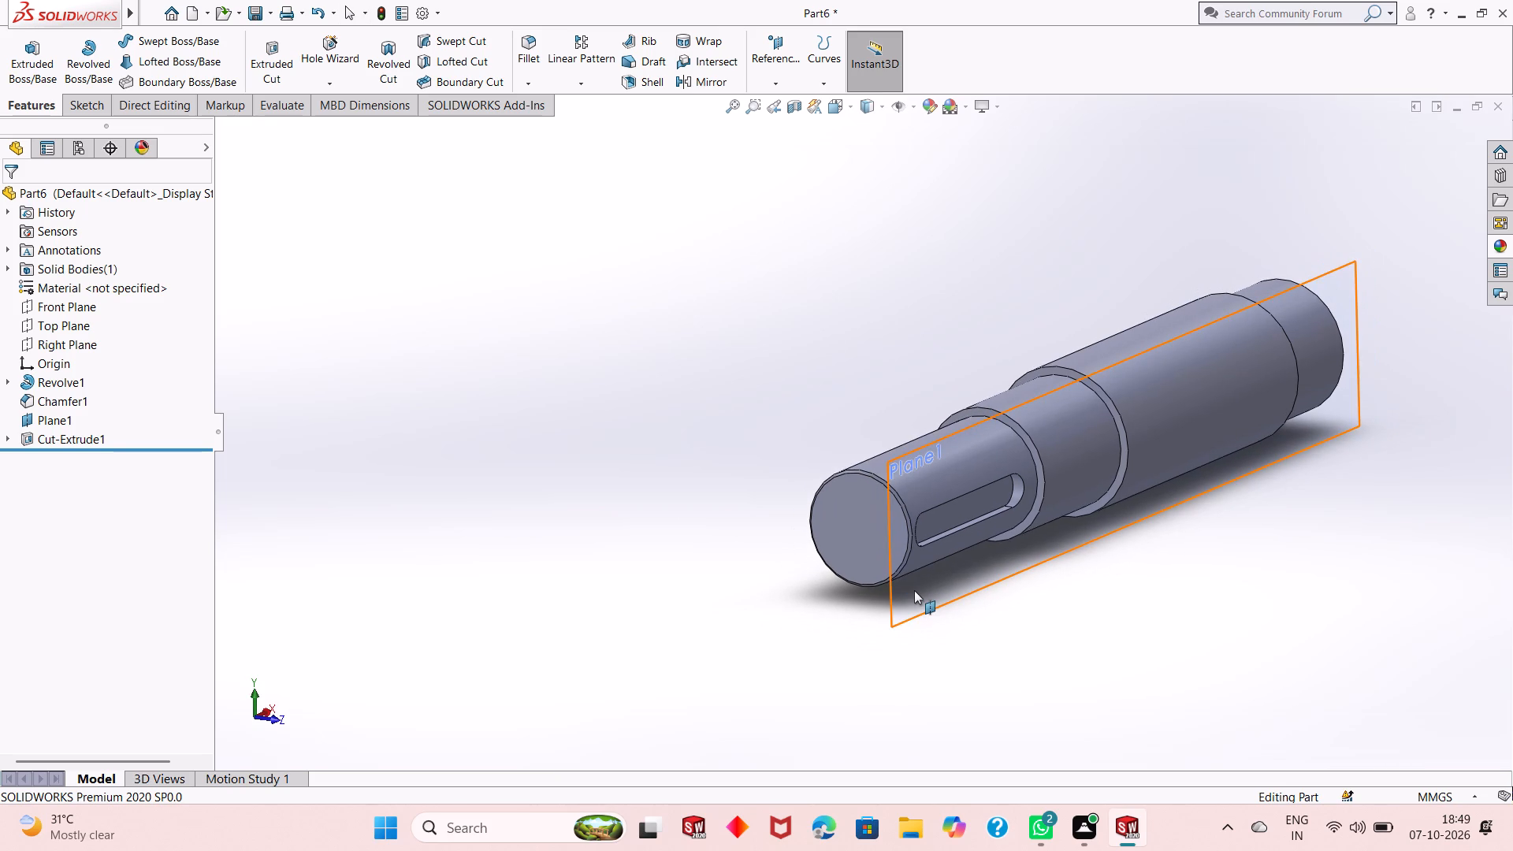
scroll(972, 559, down, 2)
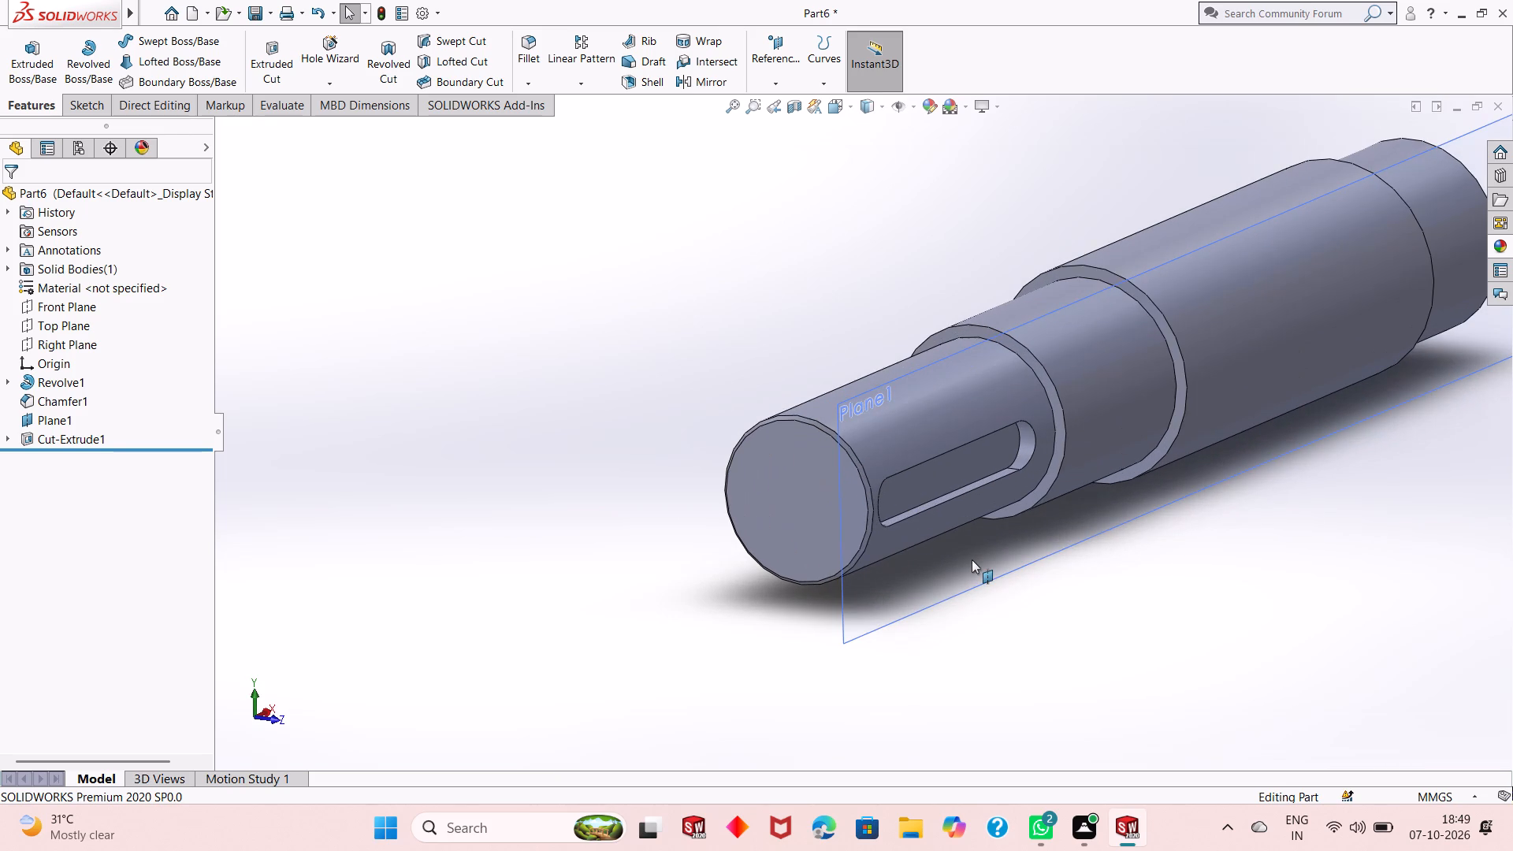
middle_drag(975, 559, 983, 511)
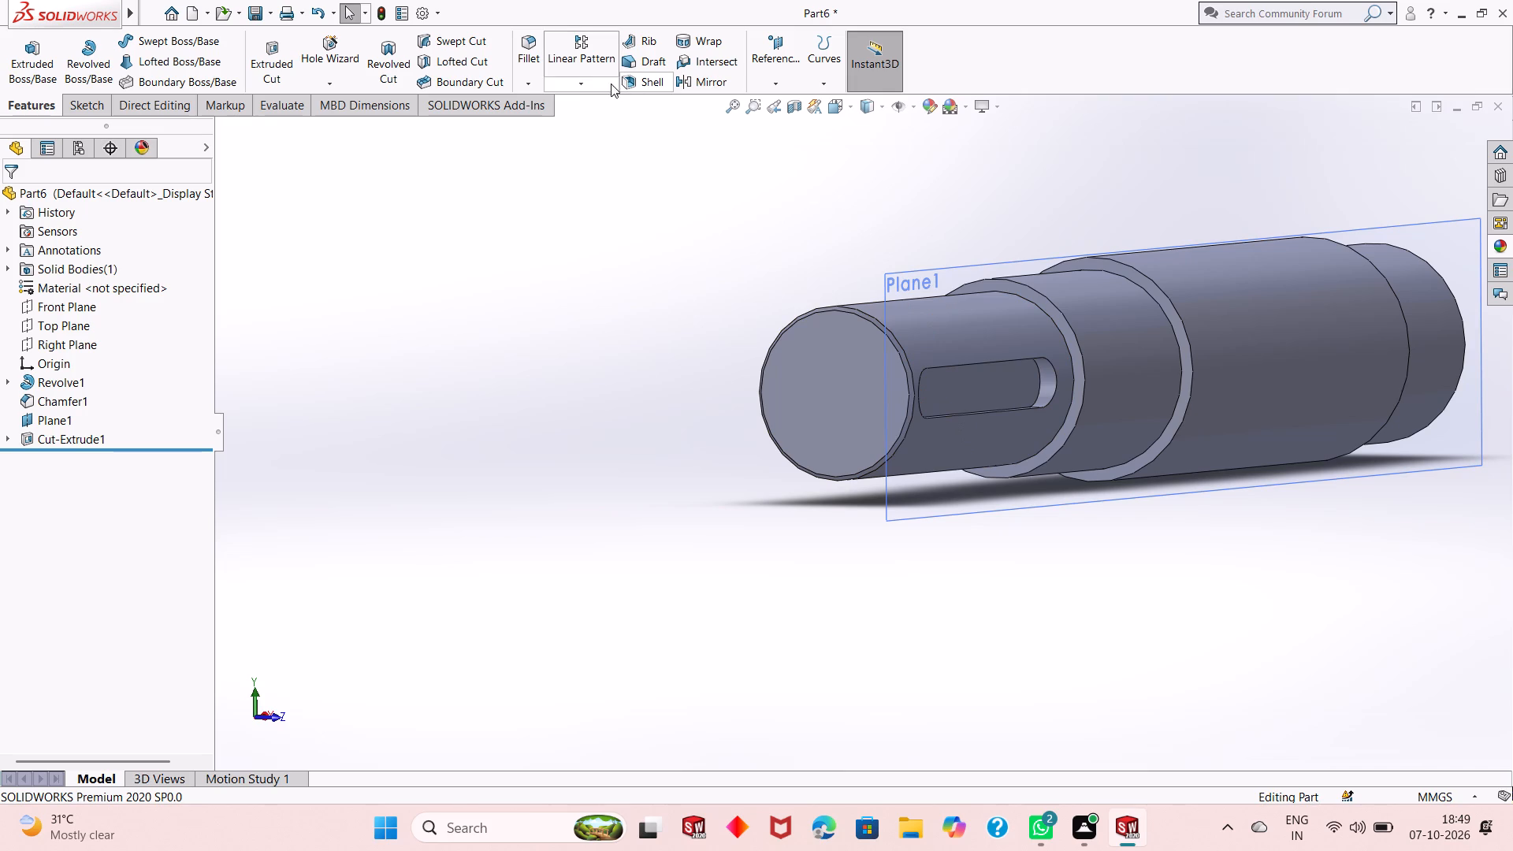
click(536, 57)
text(0.5)
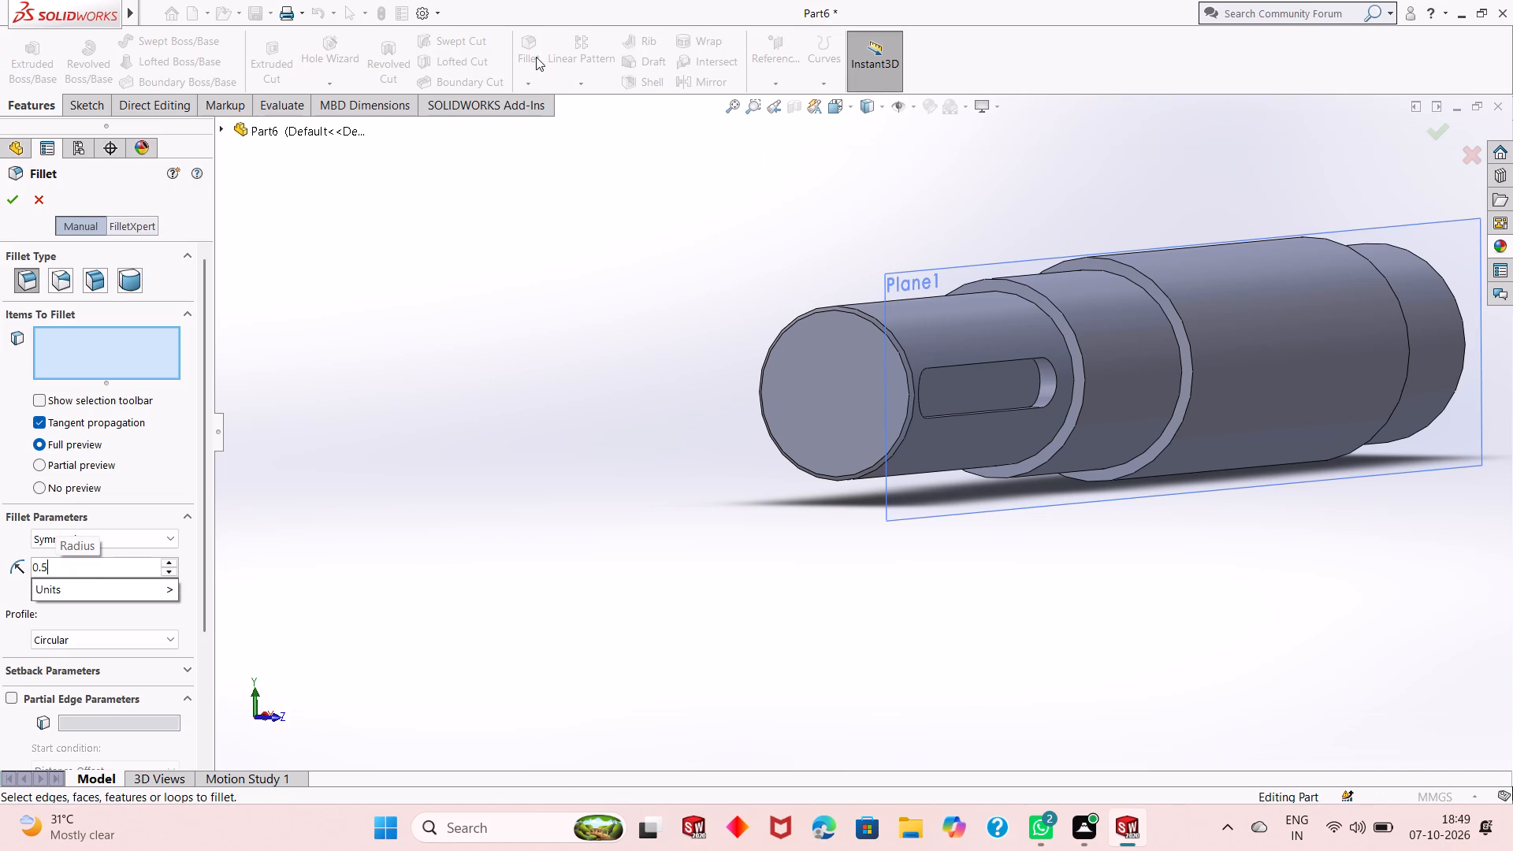
key(BackSpace)
key(3)
key(Return)
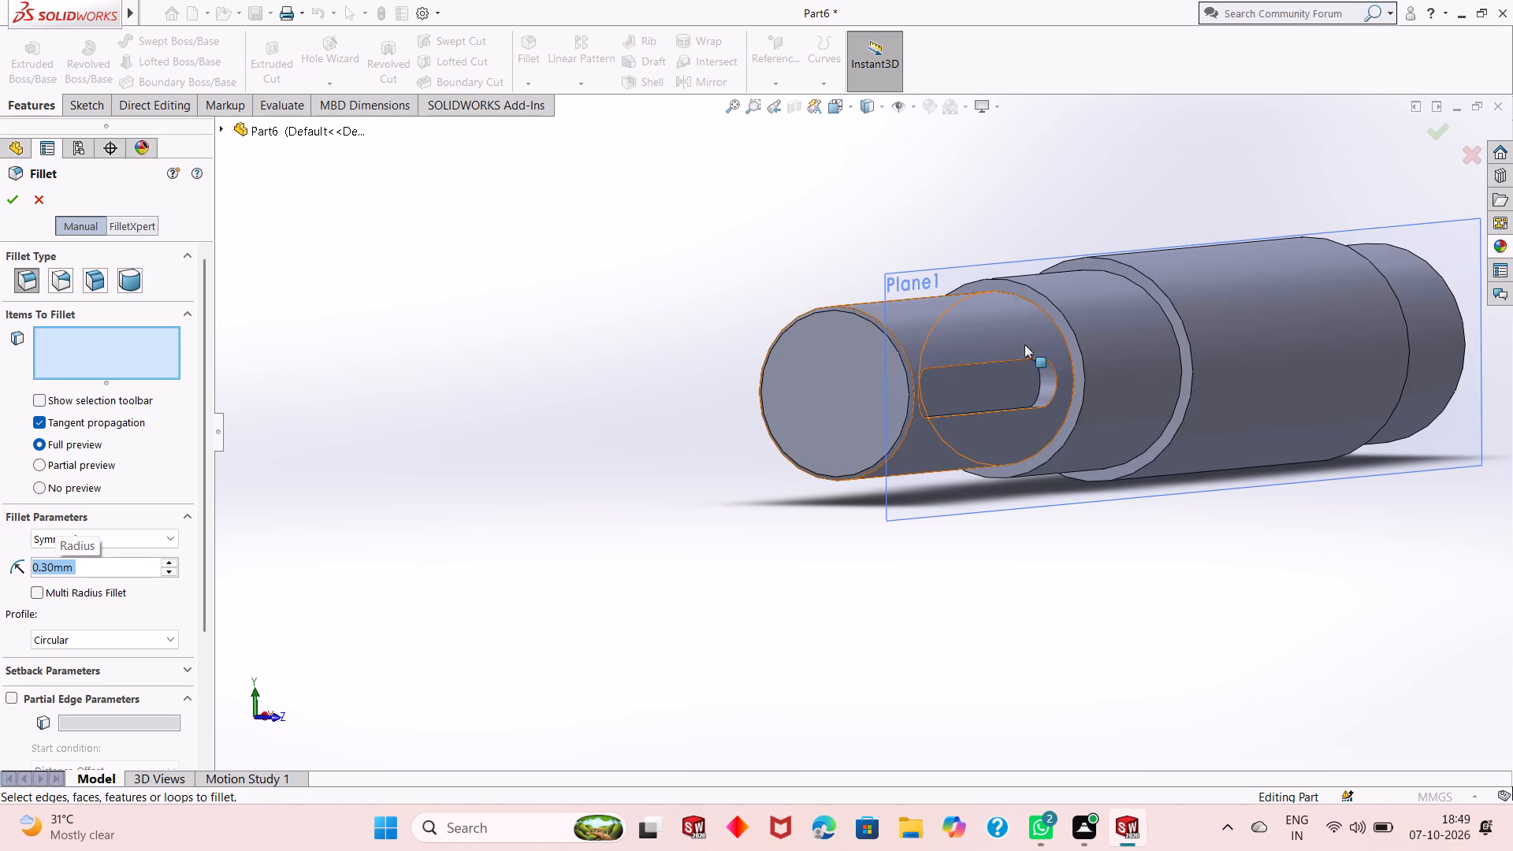
scroll(1017, 366, down, 4)
middle_drag(984, 411, 979, 382)
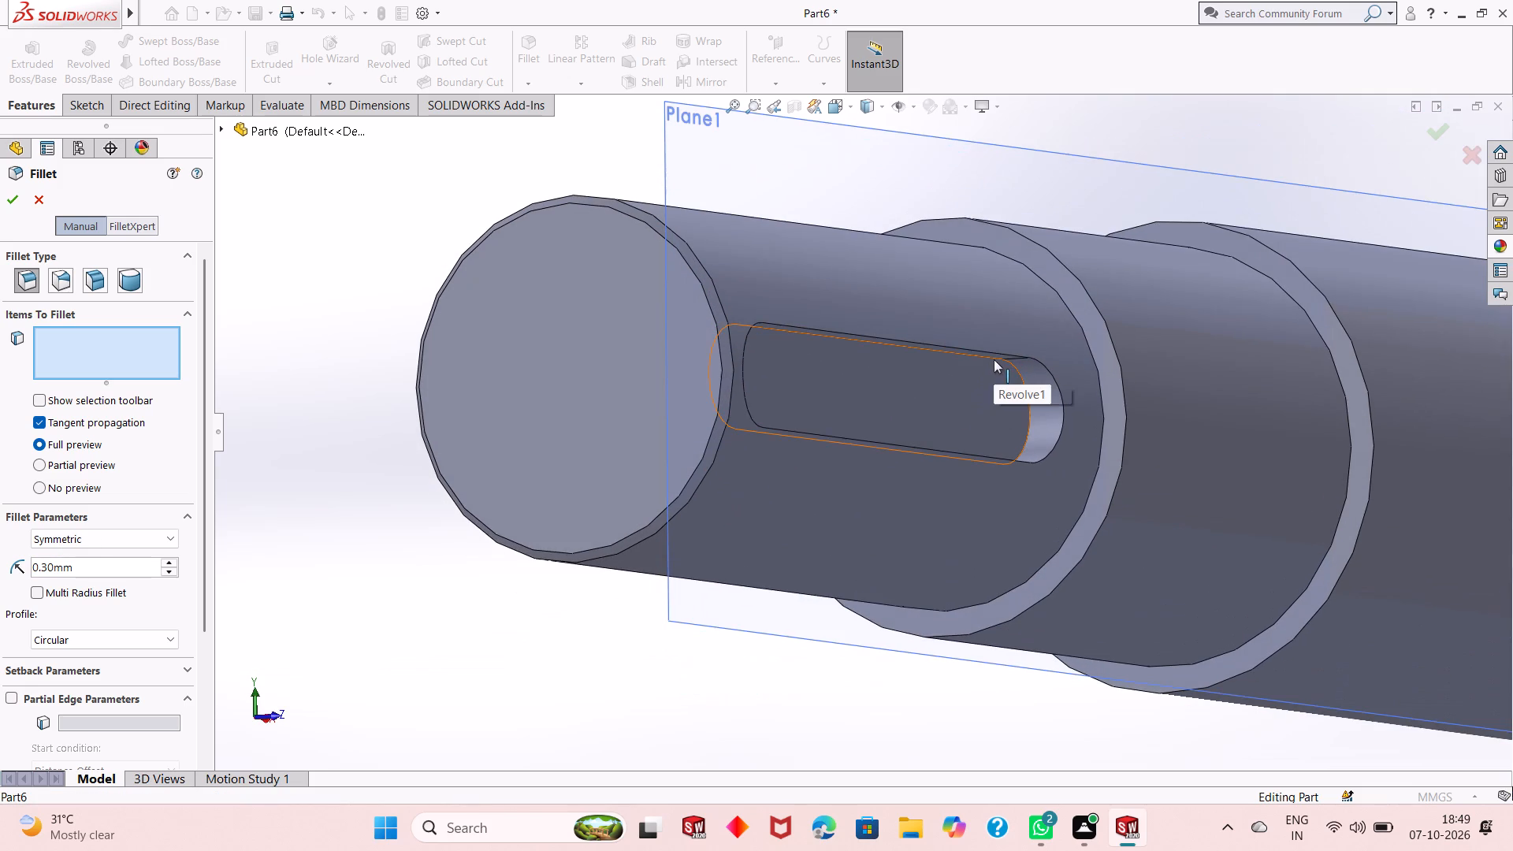
click(993, 356)
middle_drag(920, 362, 906, 407)
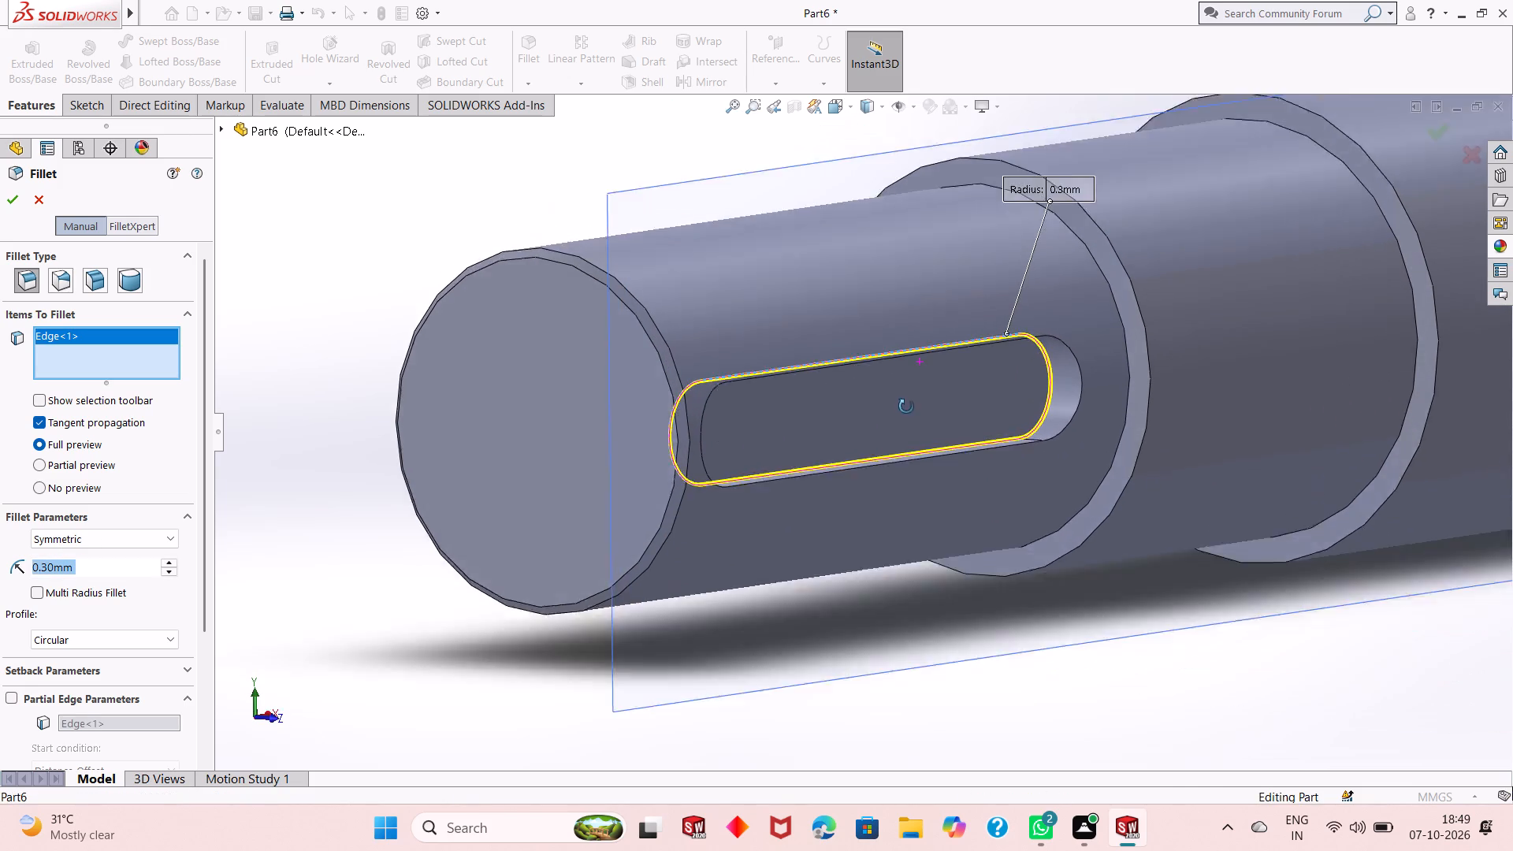
middle_drag(906, 407, 906, 438)
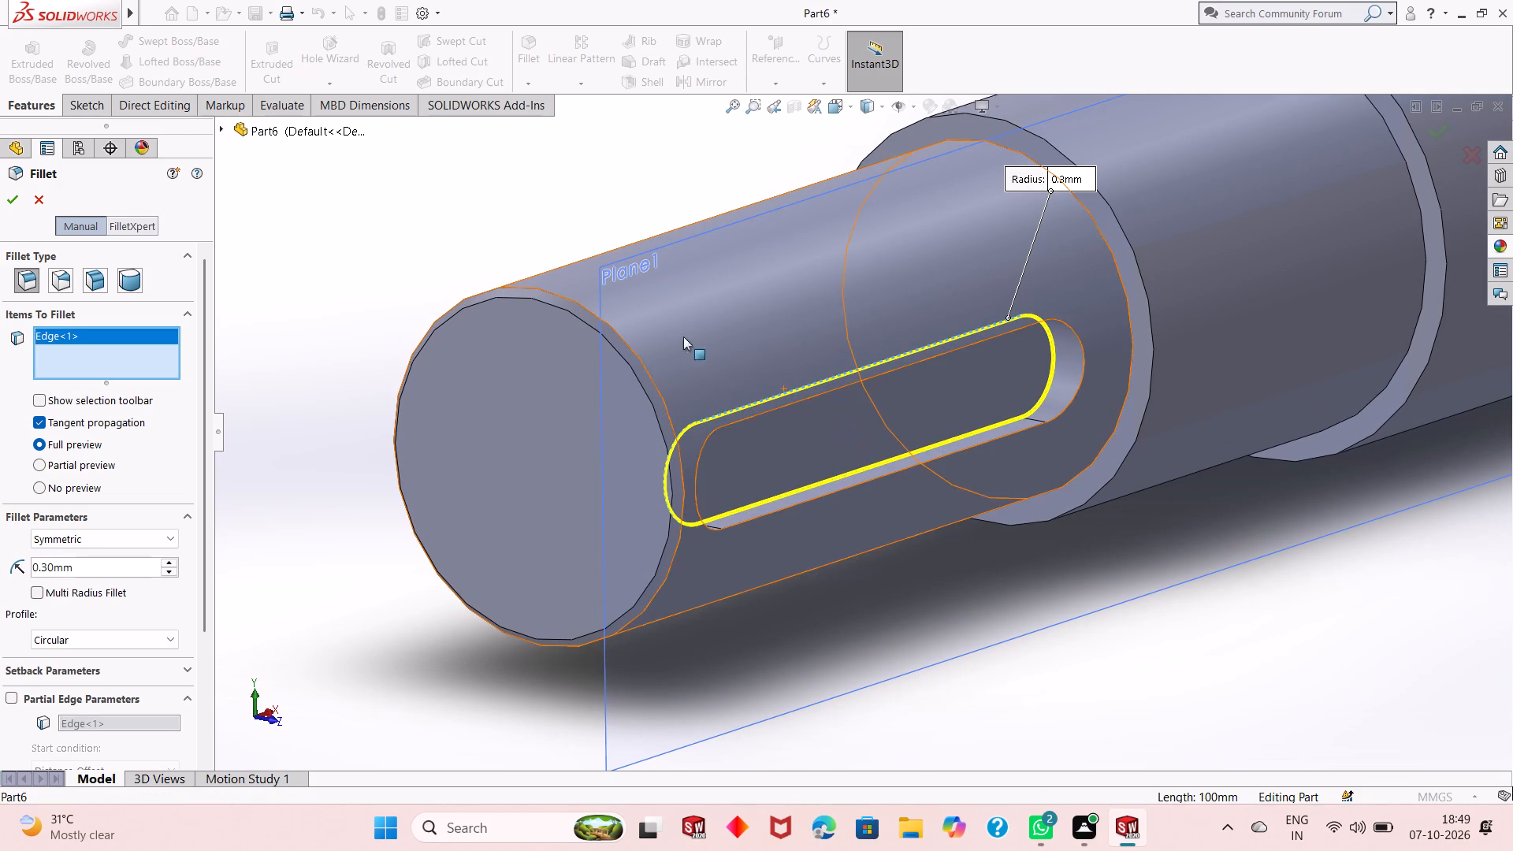
click(23, 206)
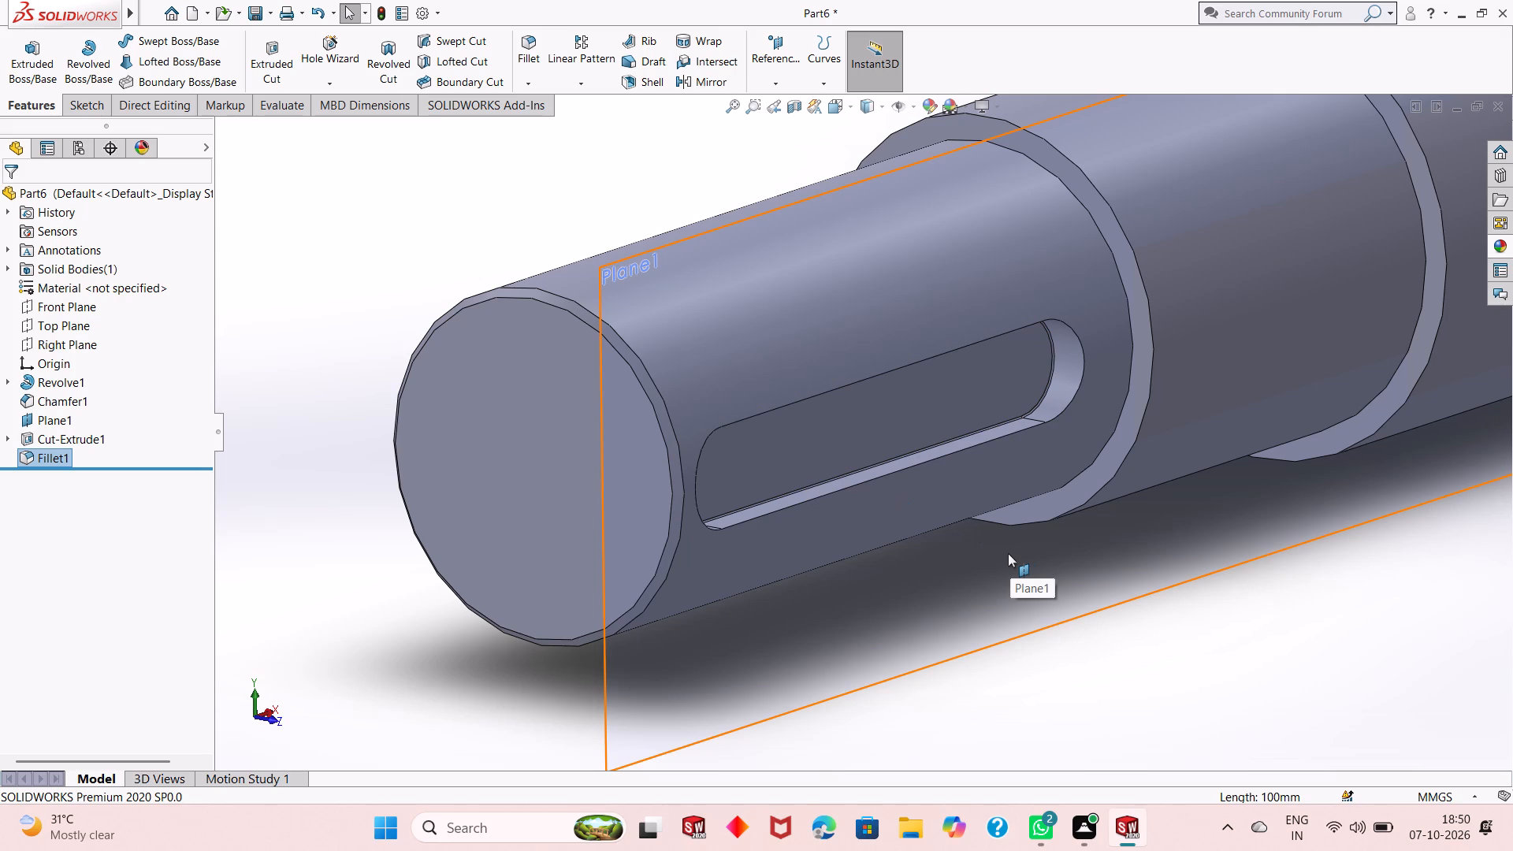
Hide the 35 mm offset plane used for the keyway sketch.
scroll(1008, 553, up, 1)
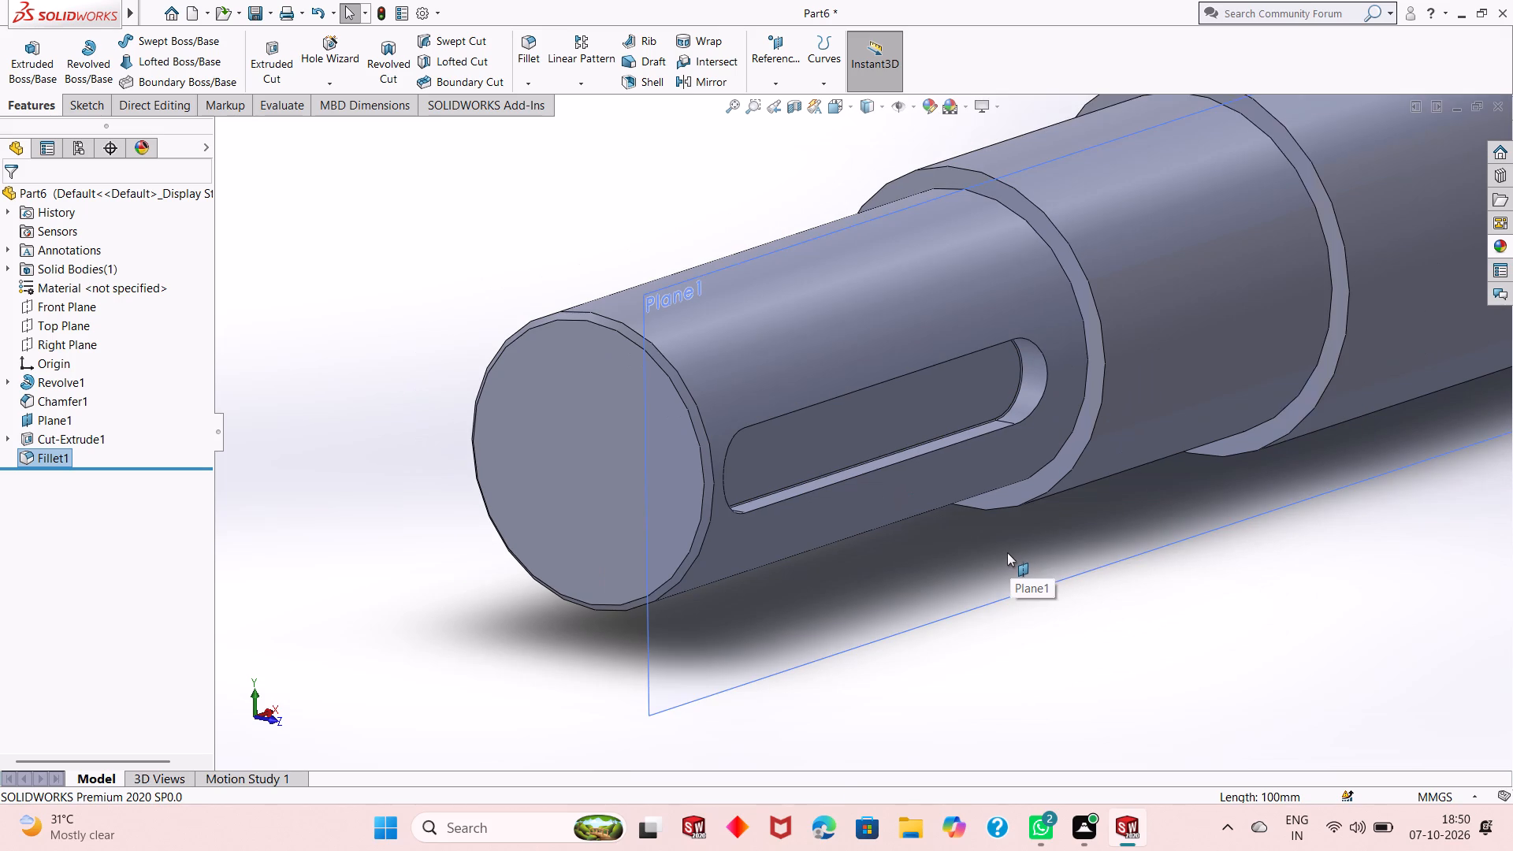
scroll(940, 565, up, 1)
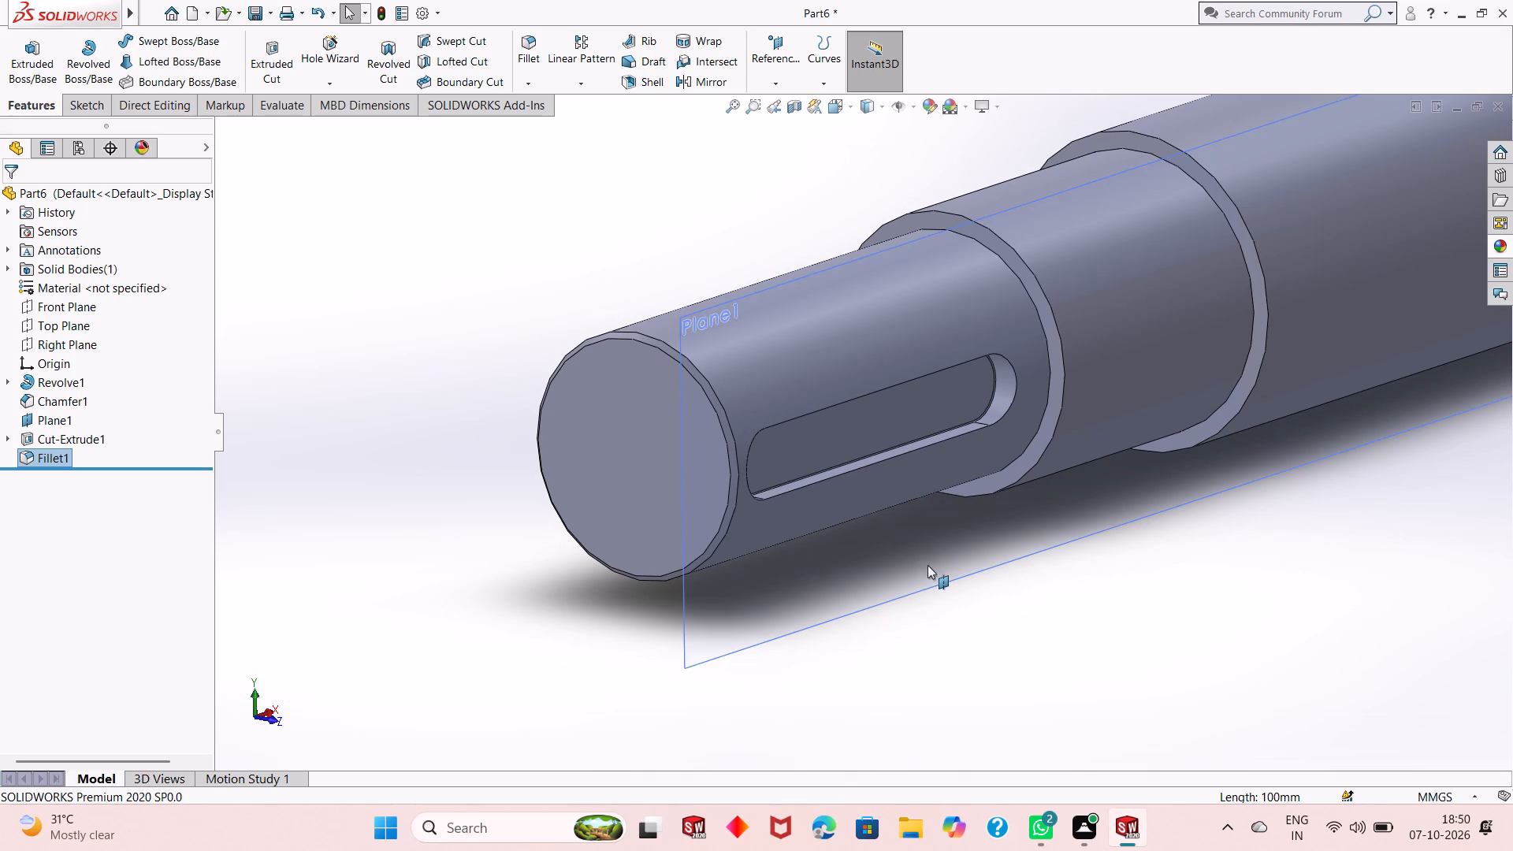
right_click(904, 567)
click(961, 551)
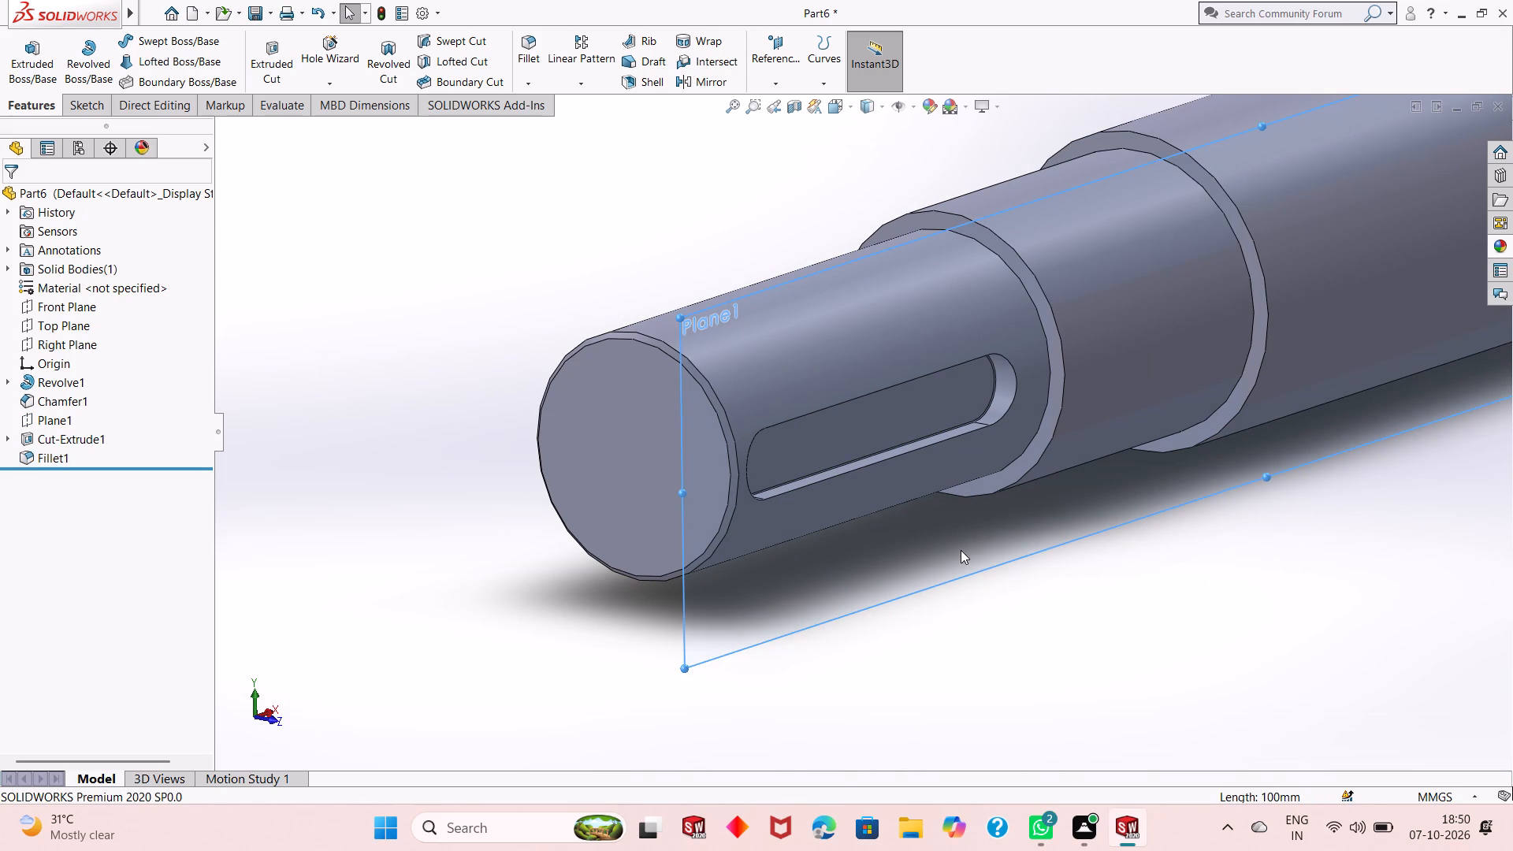
Create a reference plane offset 45 mm from the Front Plane, on the keyway's side of the shaft.
scroll(961, 550, up, 4)
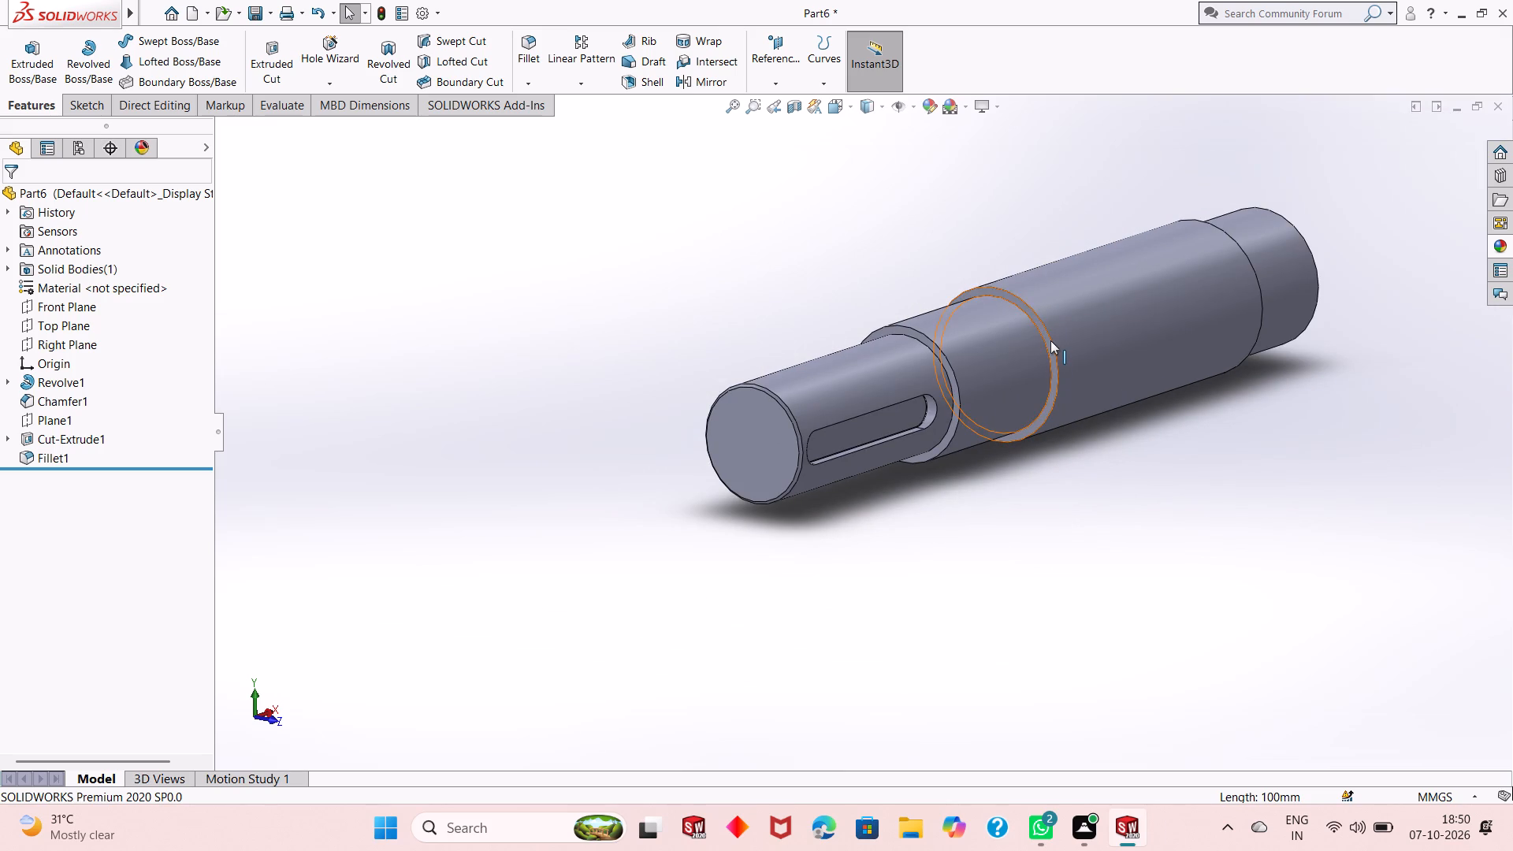
scroll(1050, 340, down, 1)
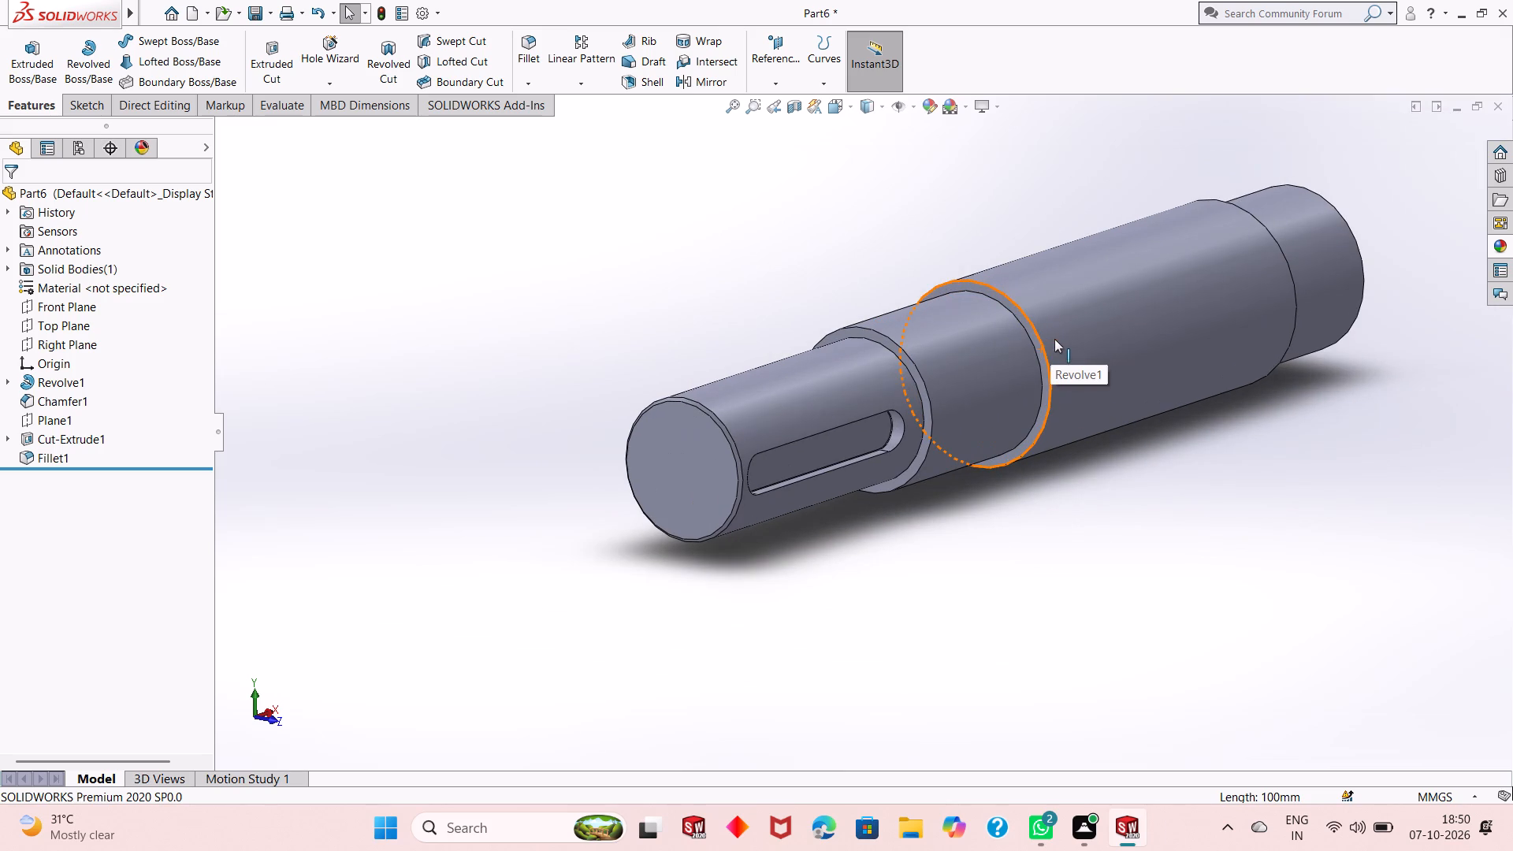
middle_click(1203, 489)
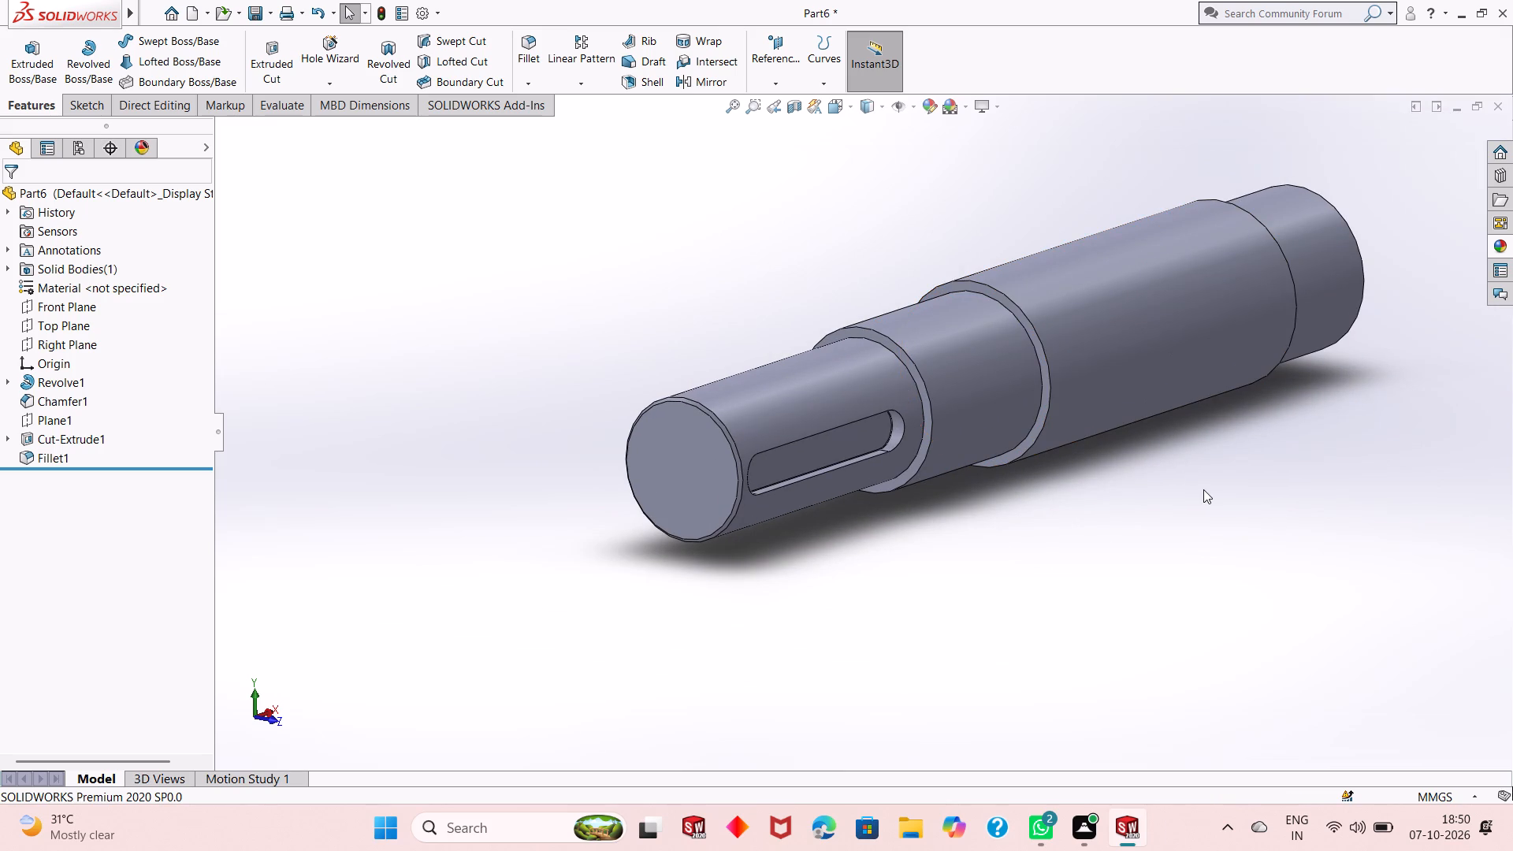
scroll(1191, 427, down, 1)
scroll(1191, 427, up, 1)
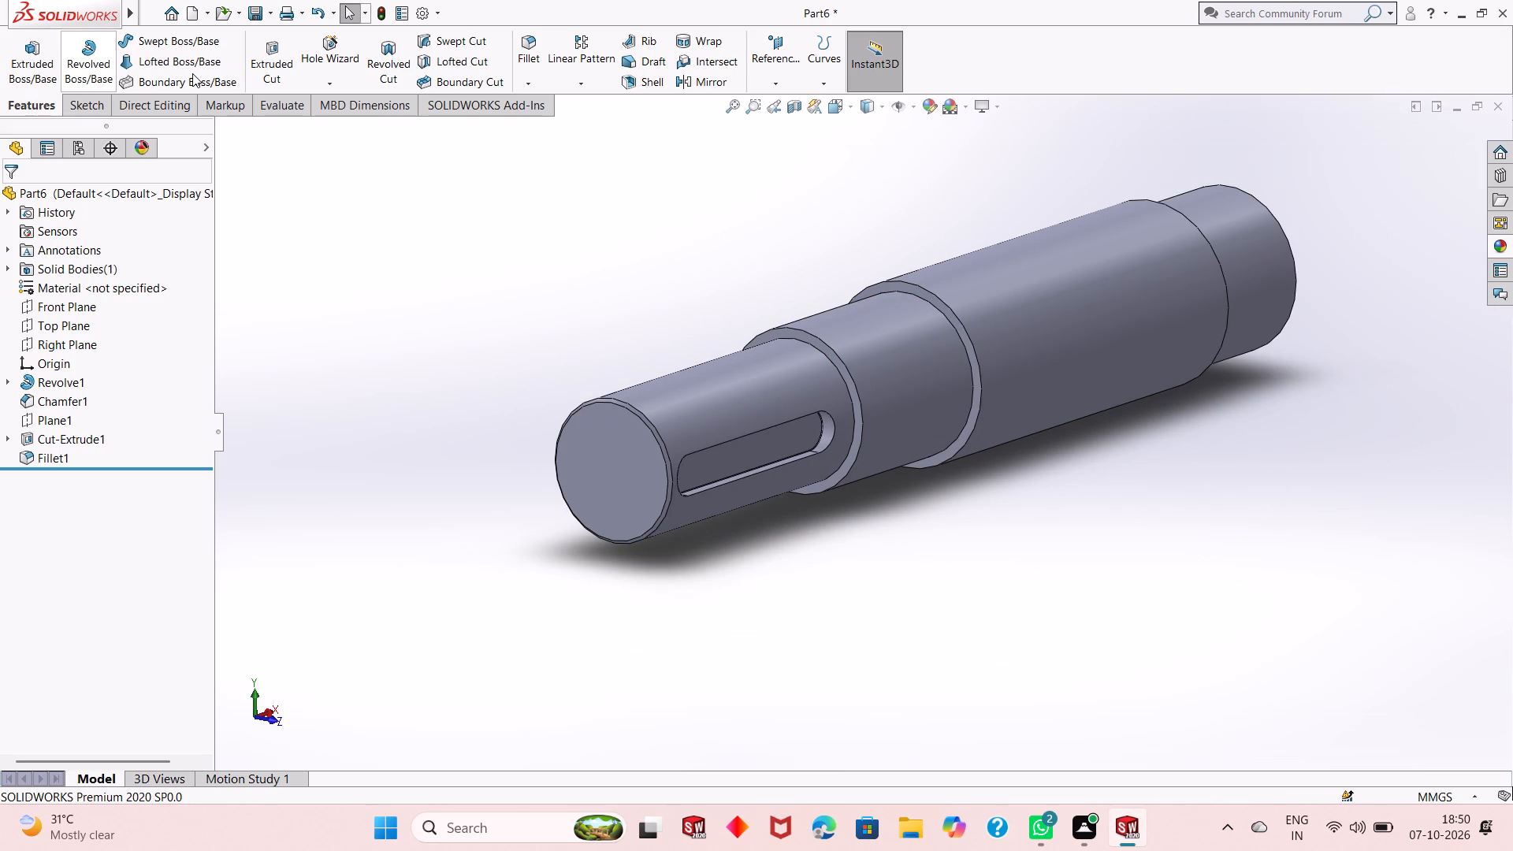
click(790, 61)
click(807, 102)
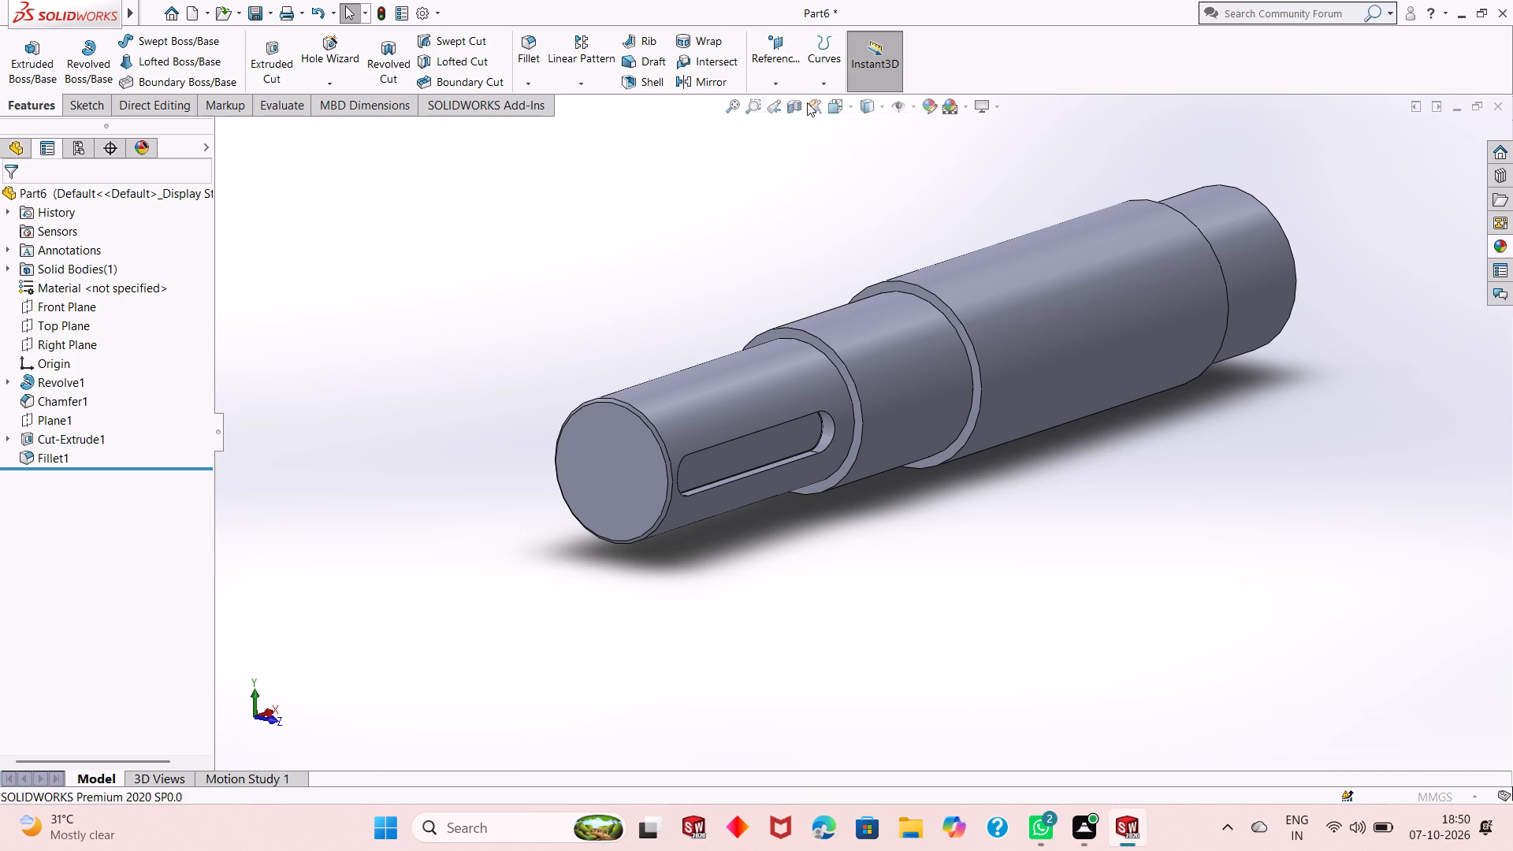
click(223, 133)
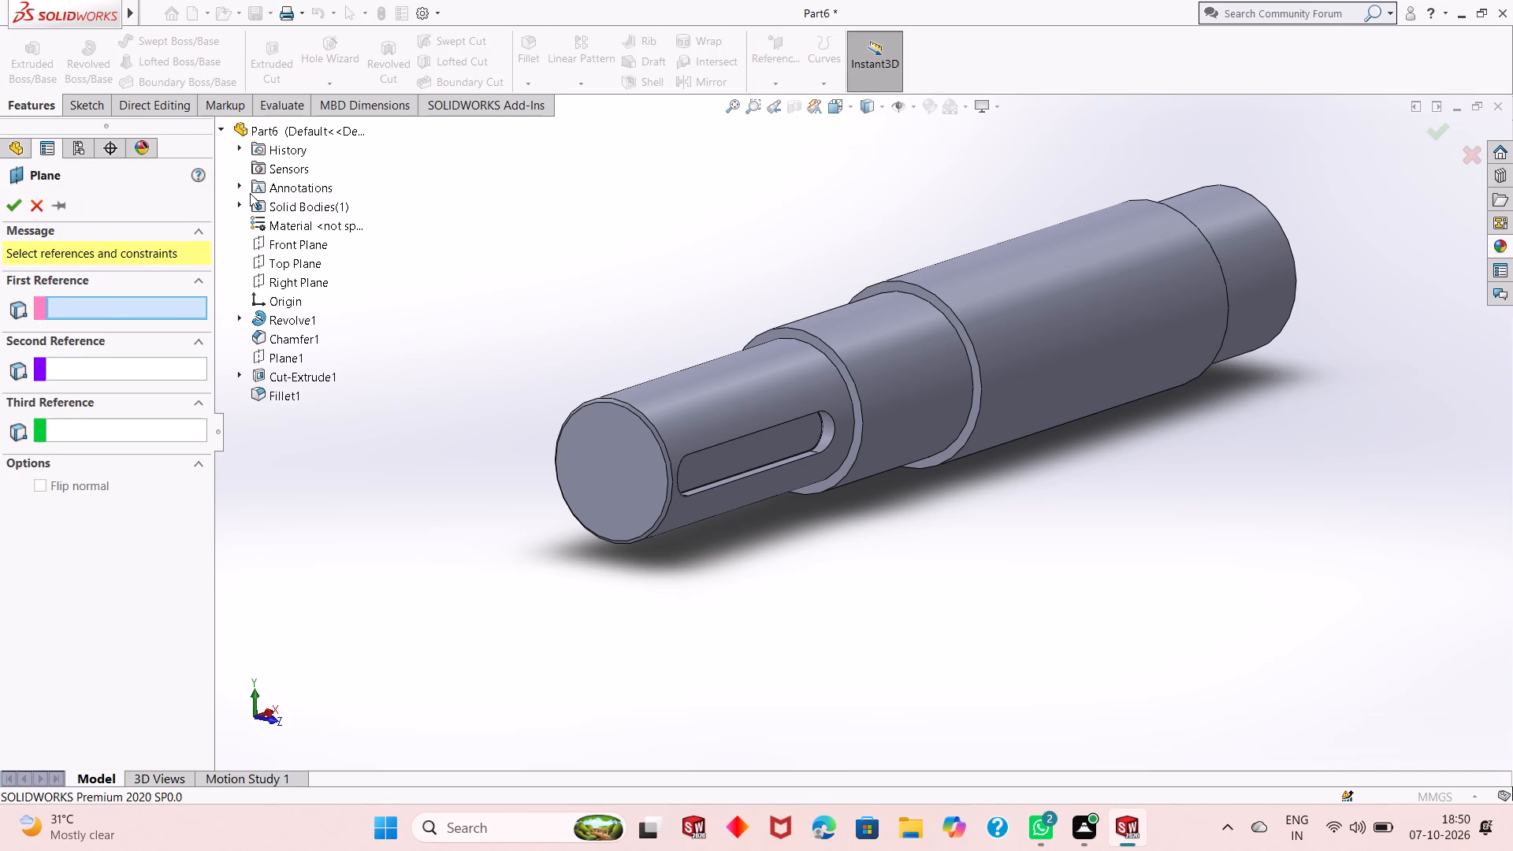
click(278, 251)
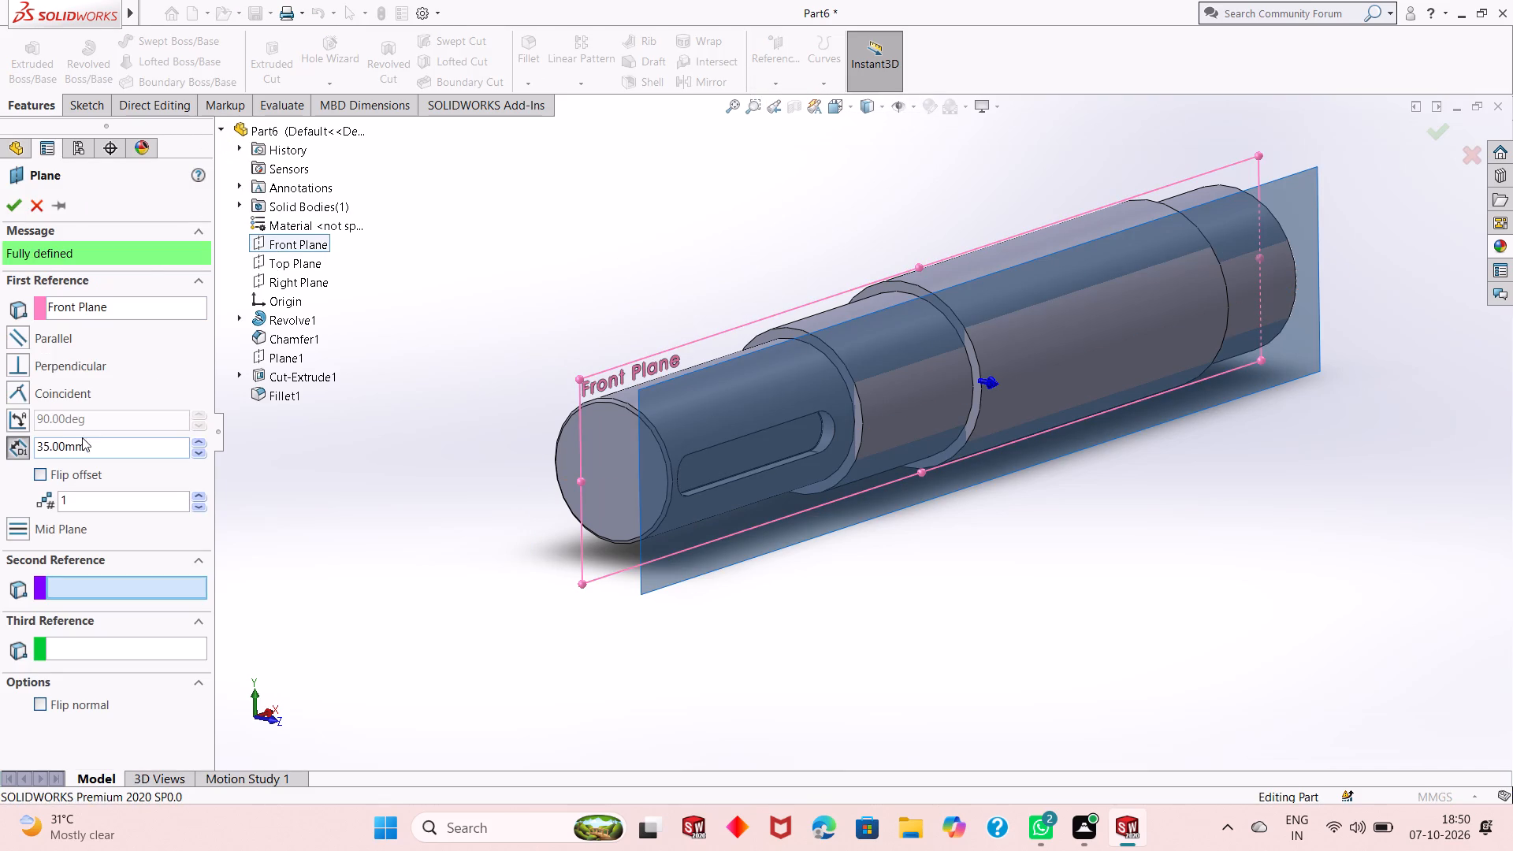
double_click(99, 449)
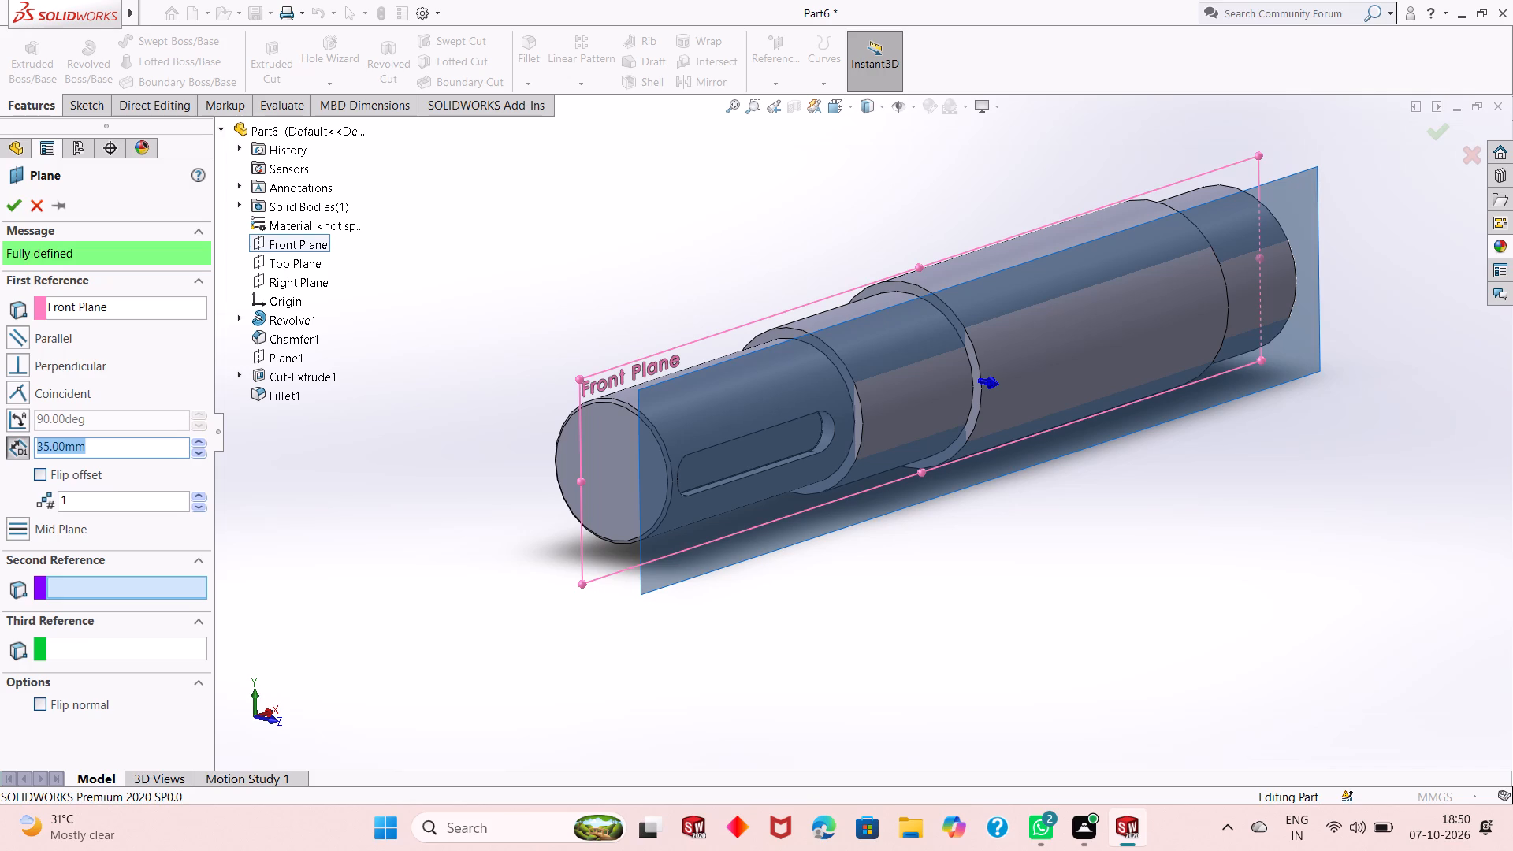
text(45)
key(Return)
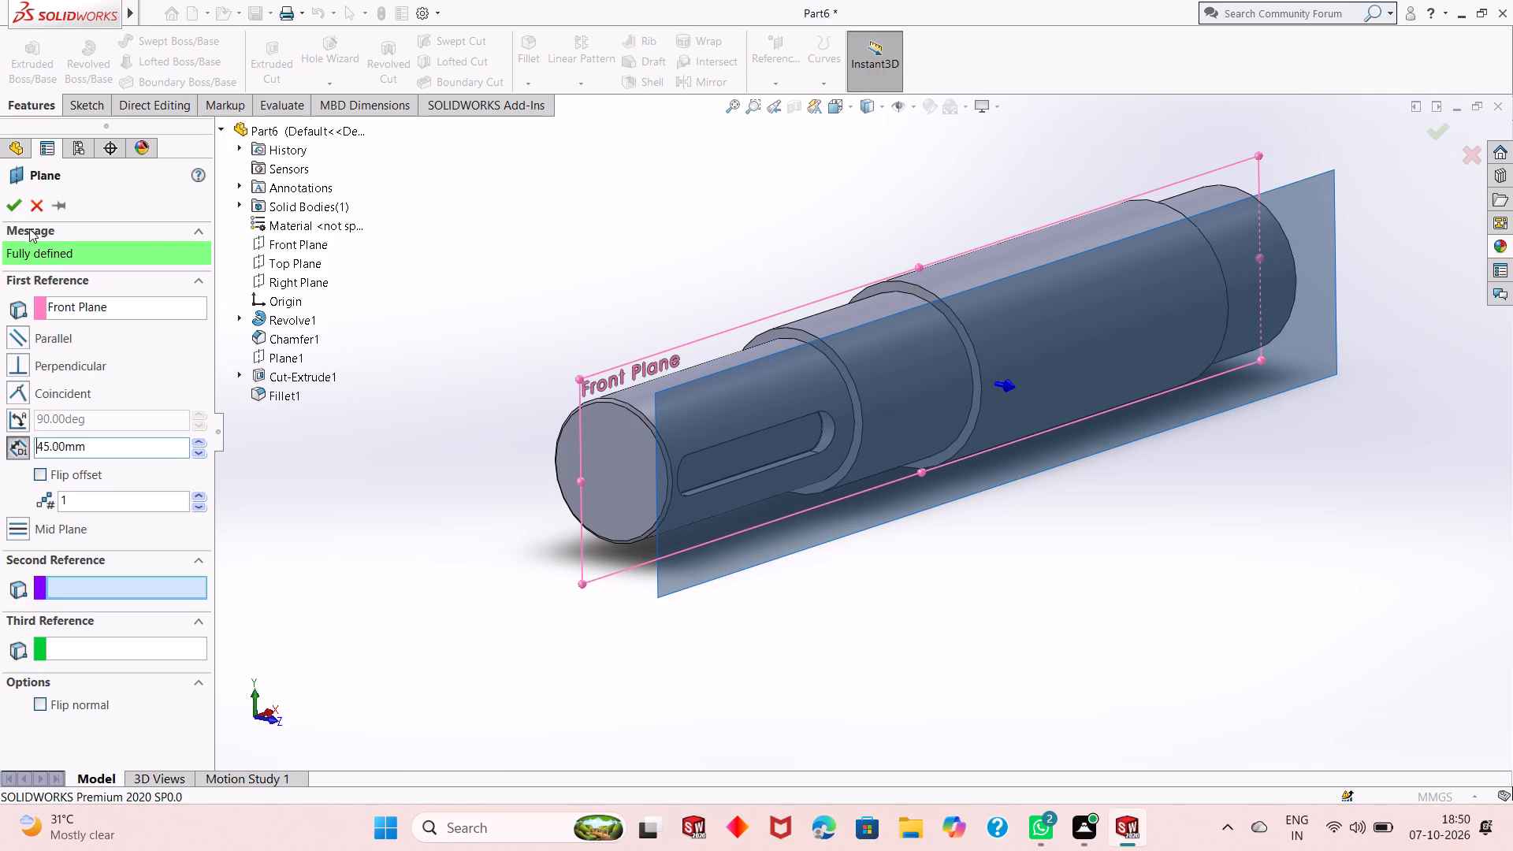
click(14, 205)
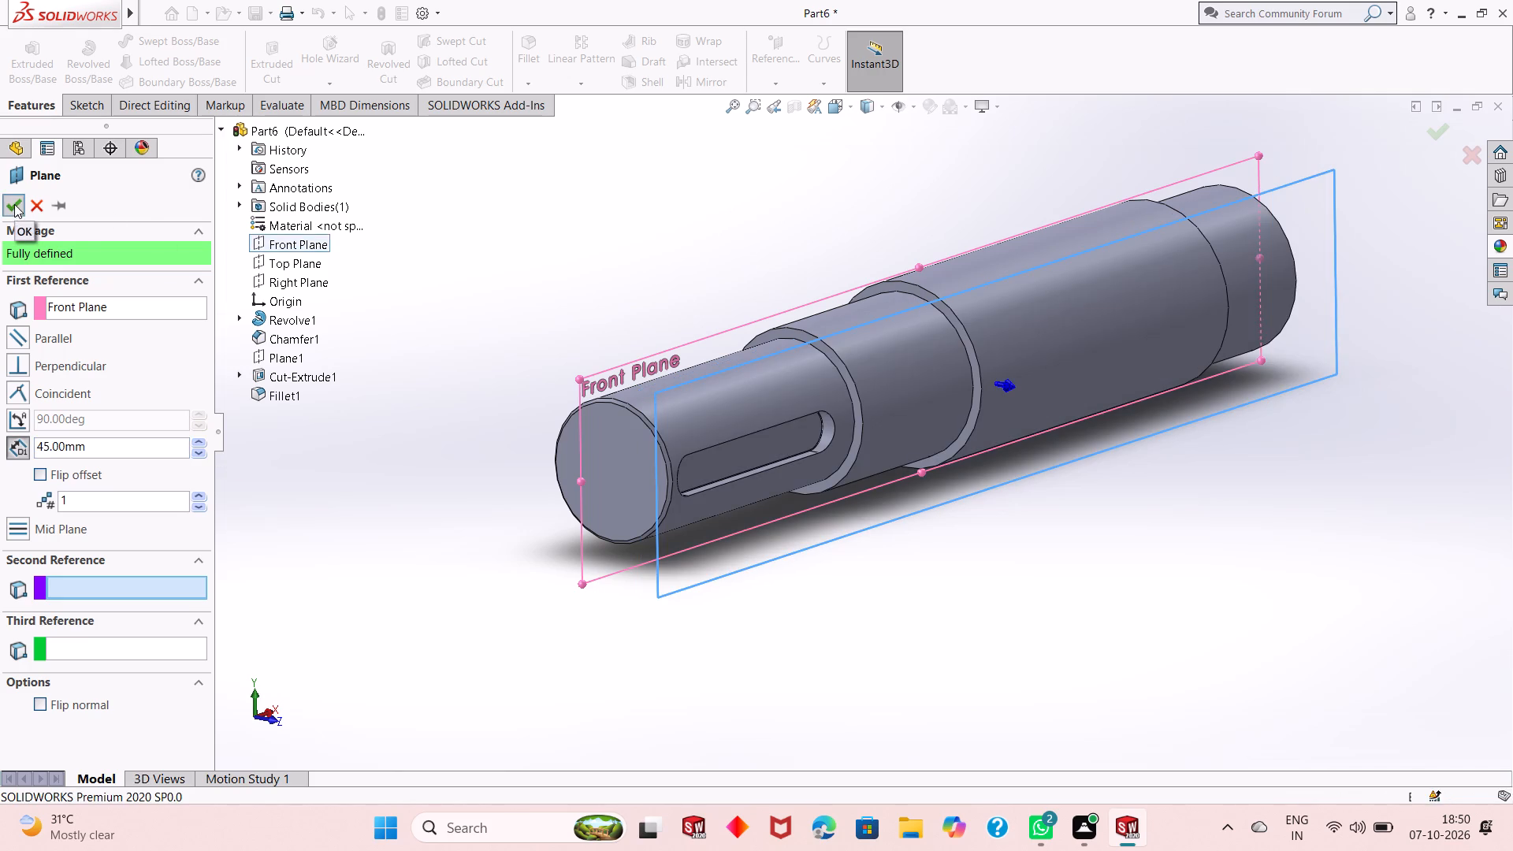
On the 45 mm offset plane, sketch a straight slot along the shaft's axis over the largest-diameter section, about 112 mm between centres and 37 mm wide.
click(1307, 225)
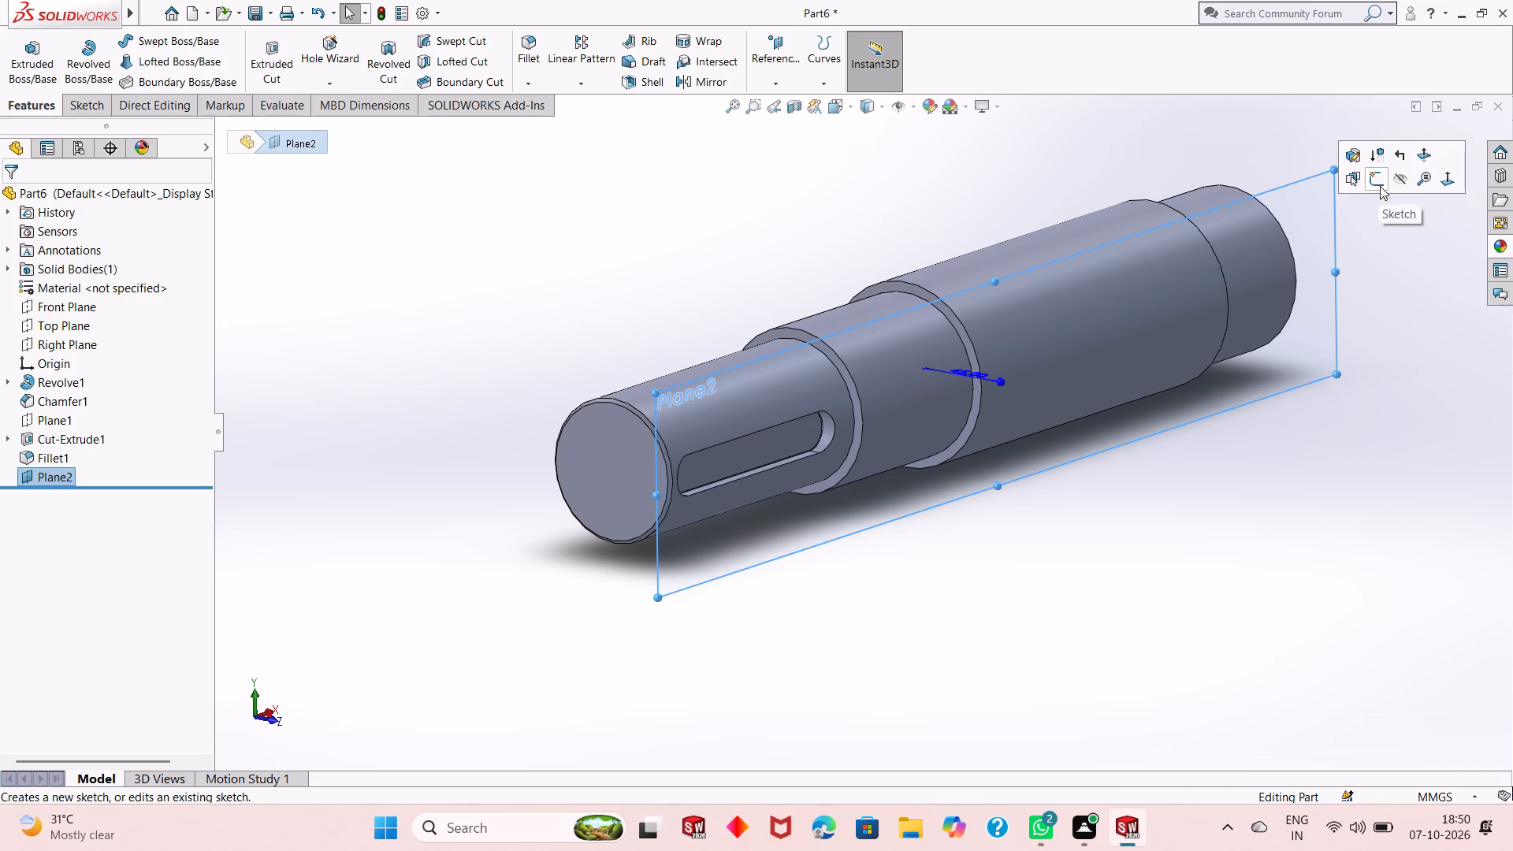
click(1380, 186)
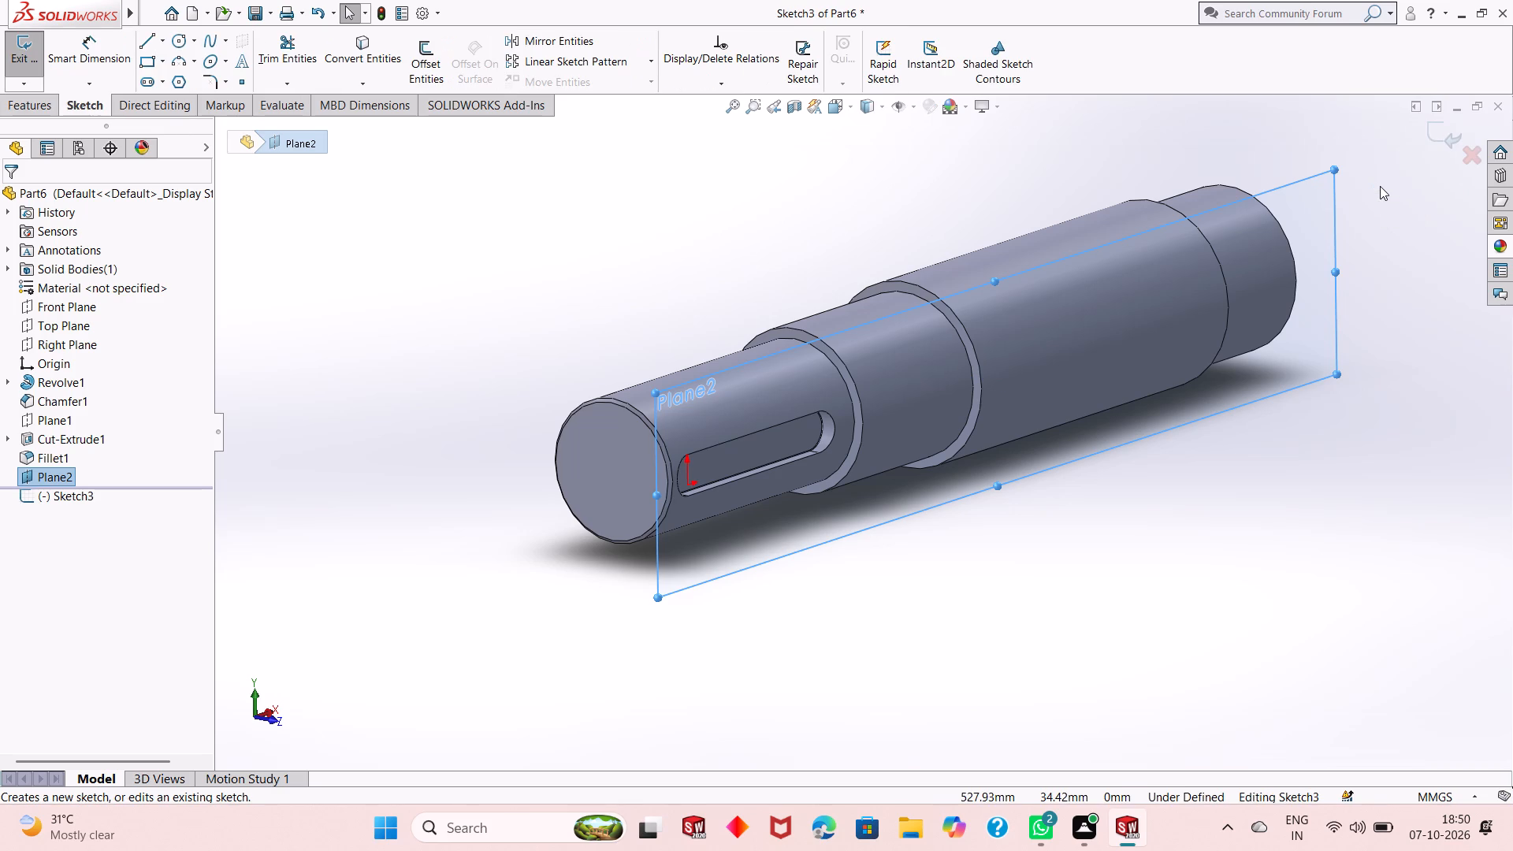
key(ctrl+8)
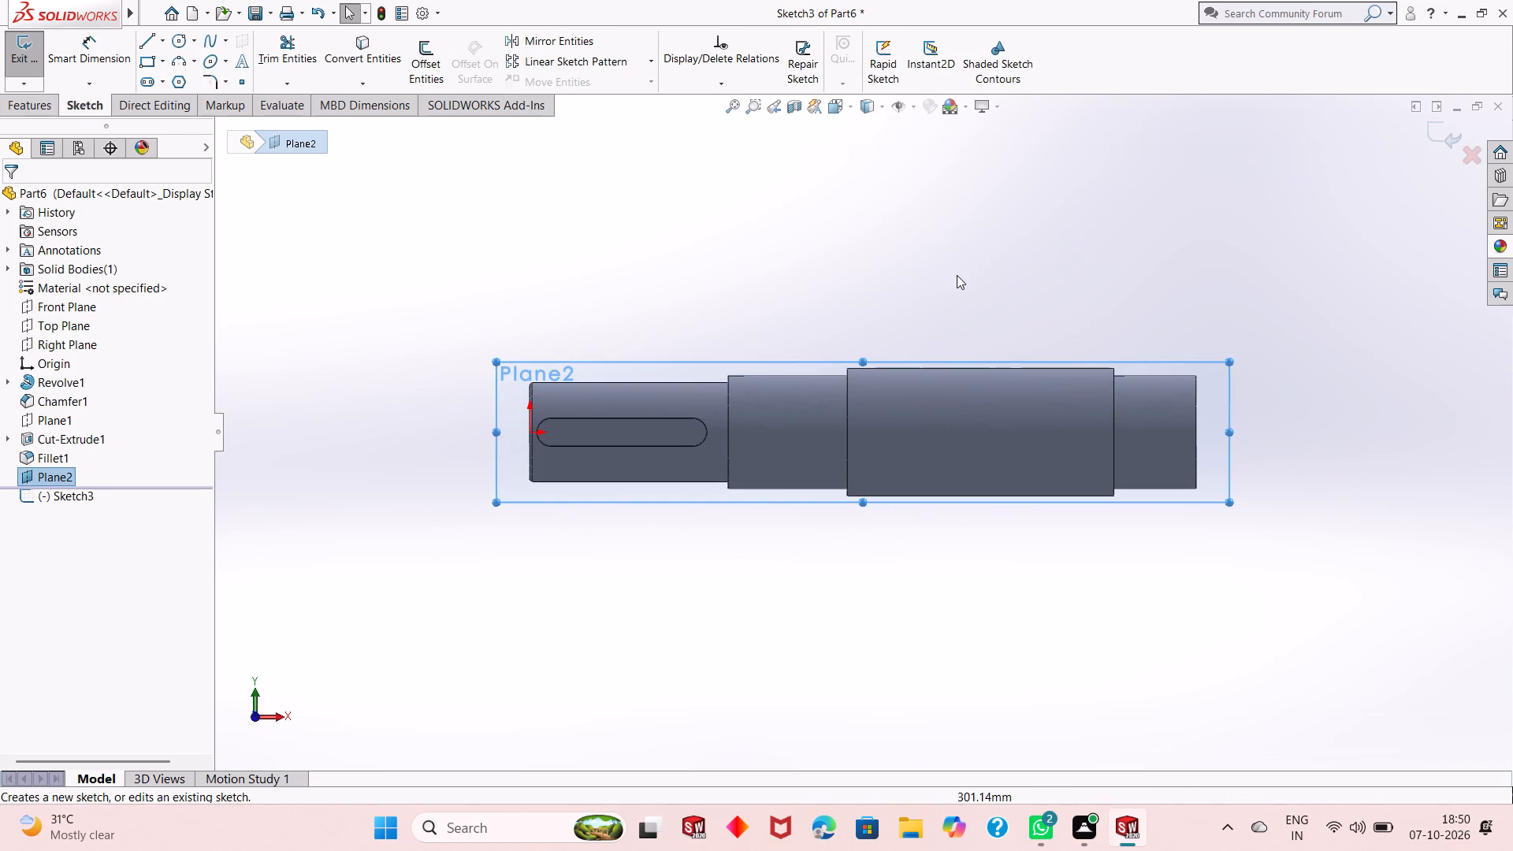
click(957, 275)
scroll(968, 442, down, 2)
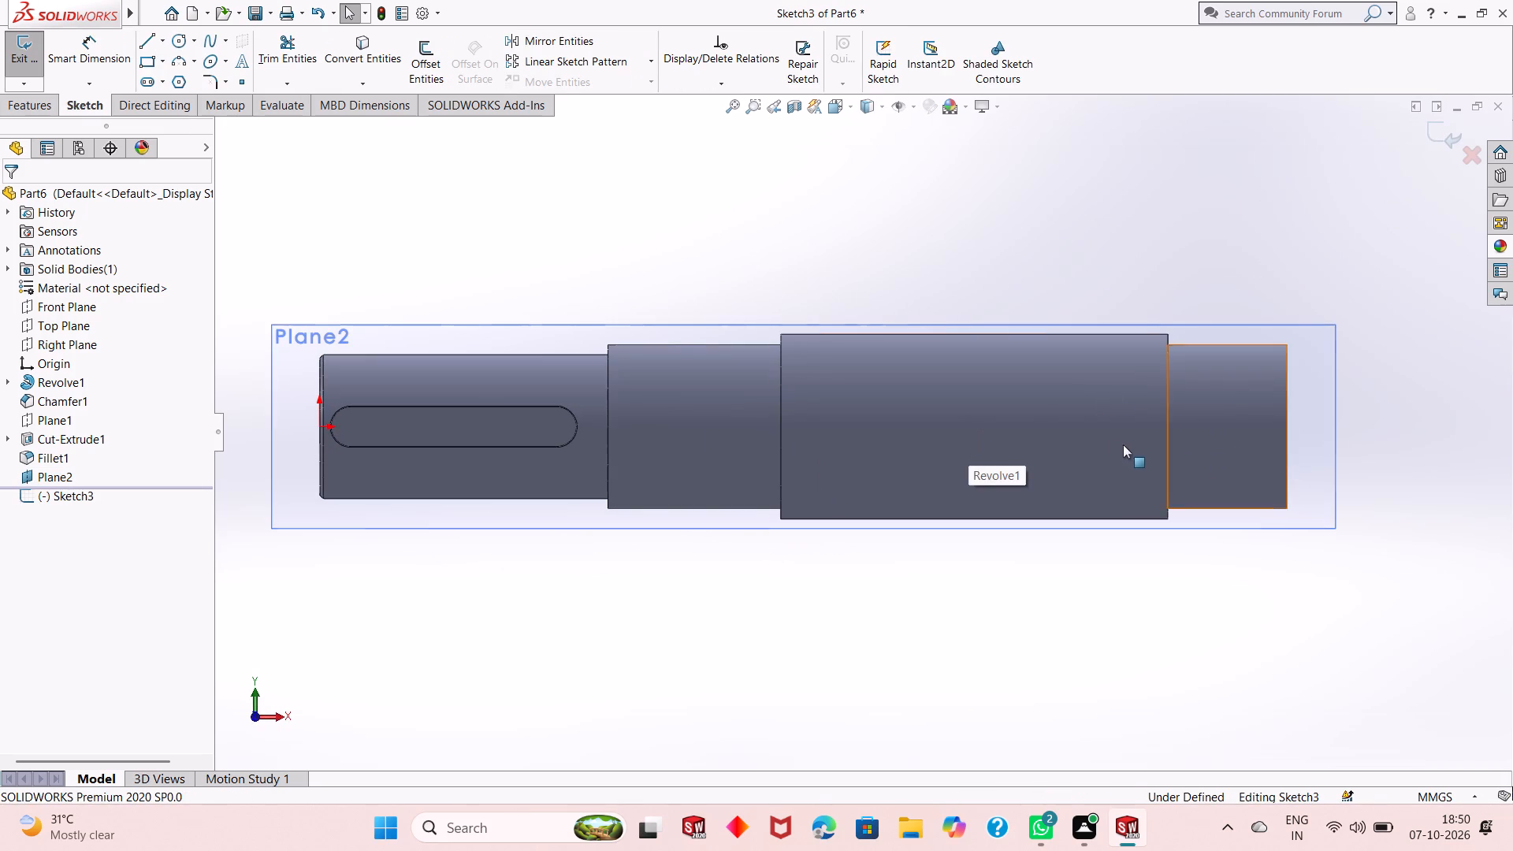
scroll(1115, 442, up, 2)
scroll(1139, 441, down, 1)
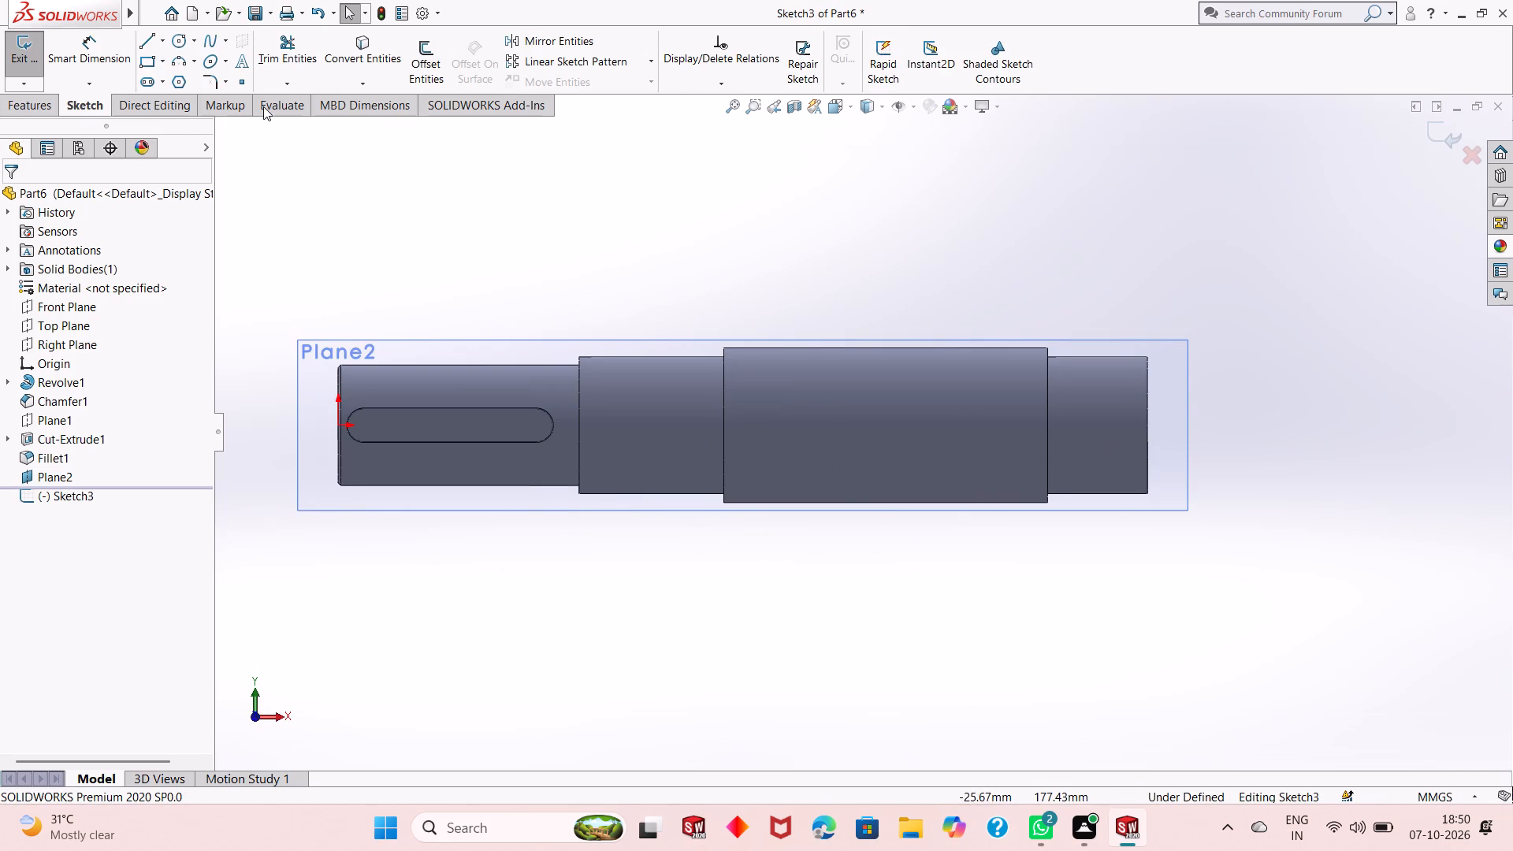
click(146, 76)
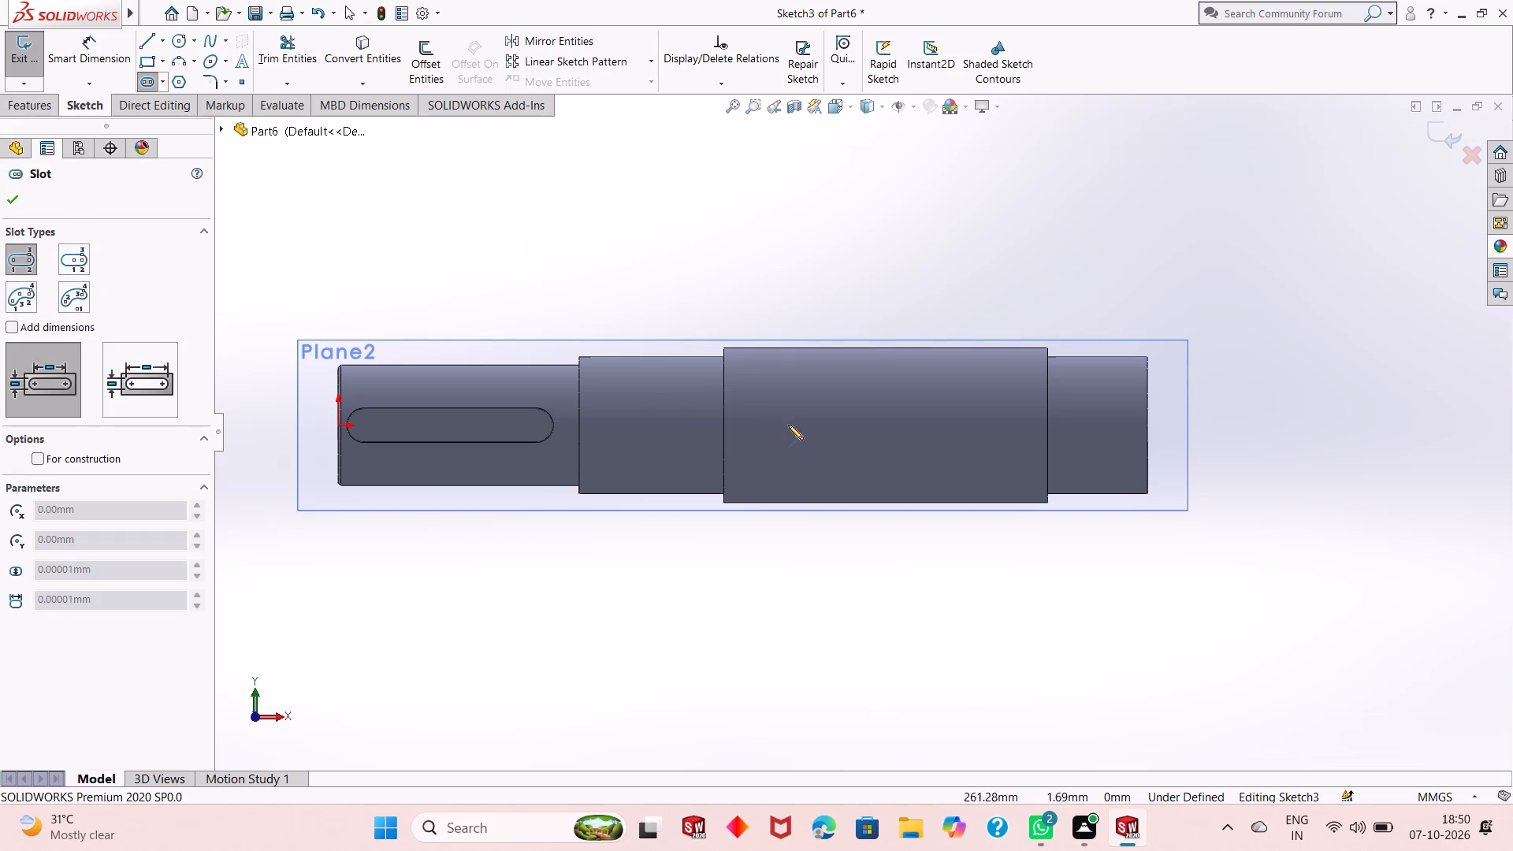
click(788, 428)
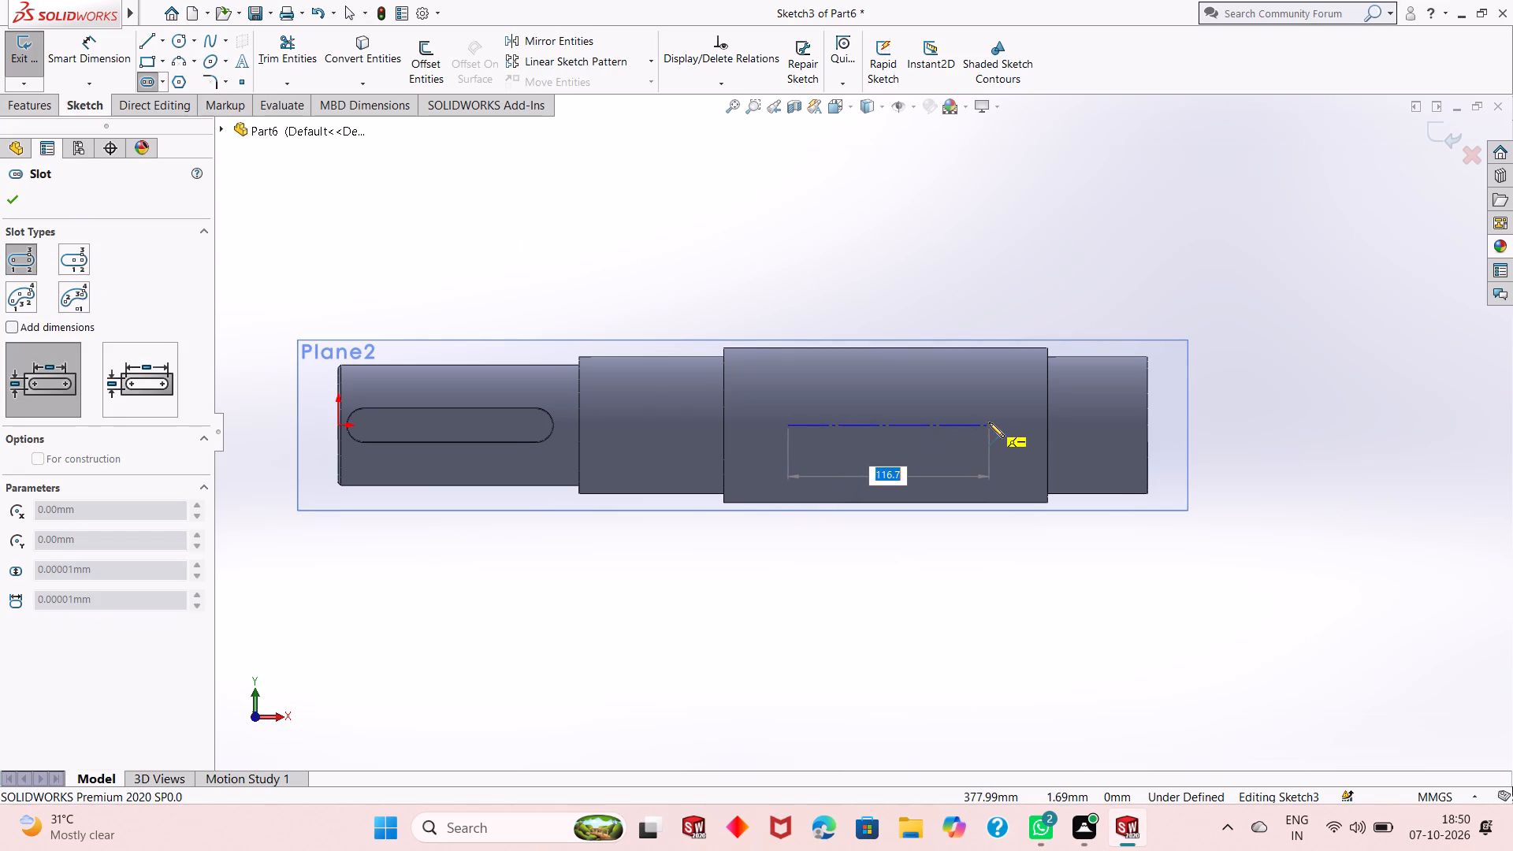
click(980, 426)
click(987, 393)
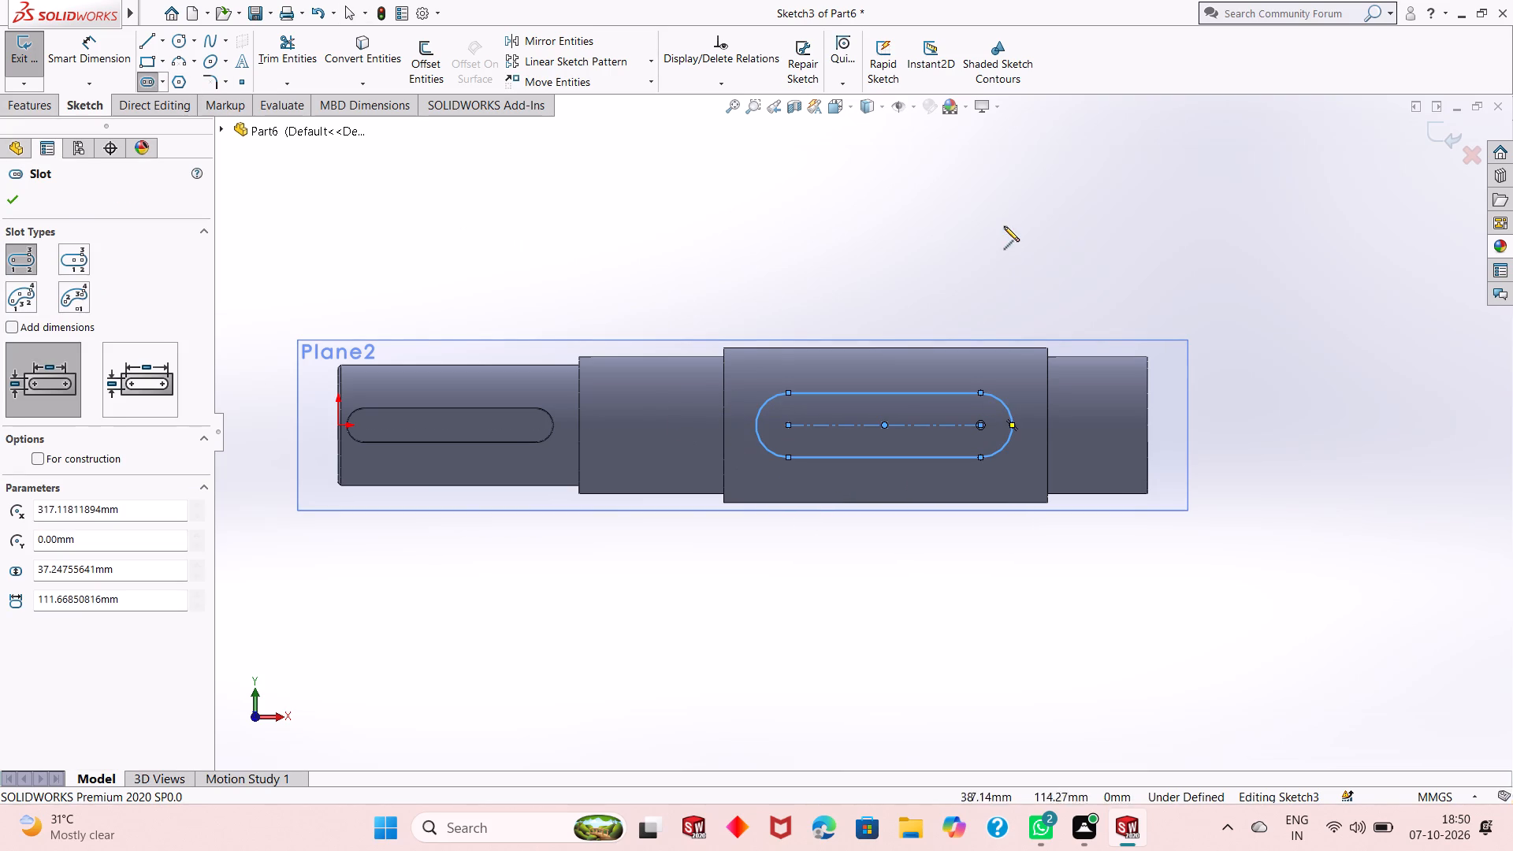
right_click(1006, 181)
click(1050, 195)
Dimension the slot with 100 mm between its arc centres and an end radius of 12.5 mm.
click(107, 50)
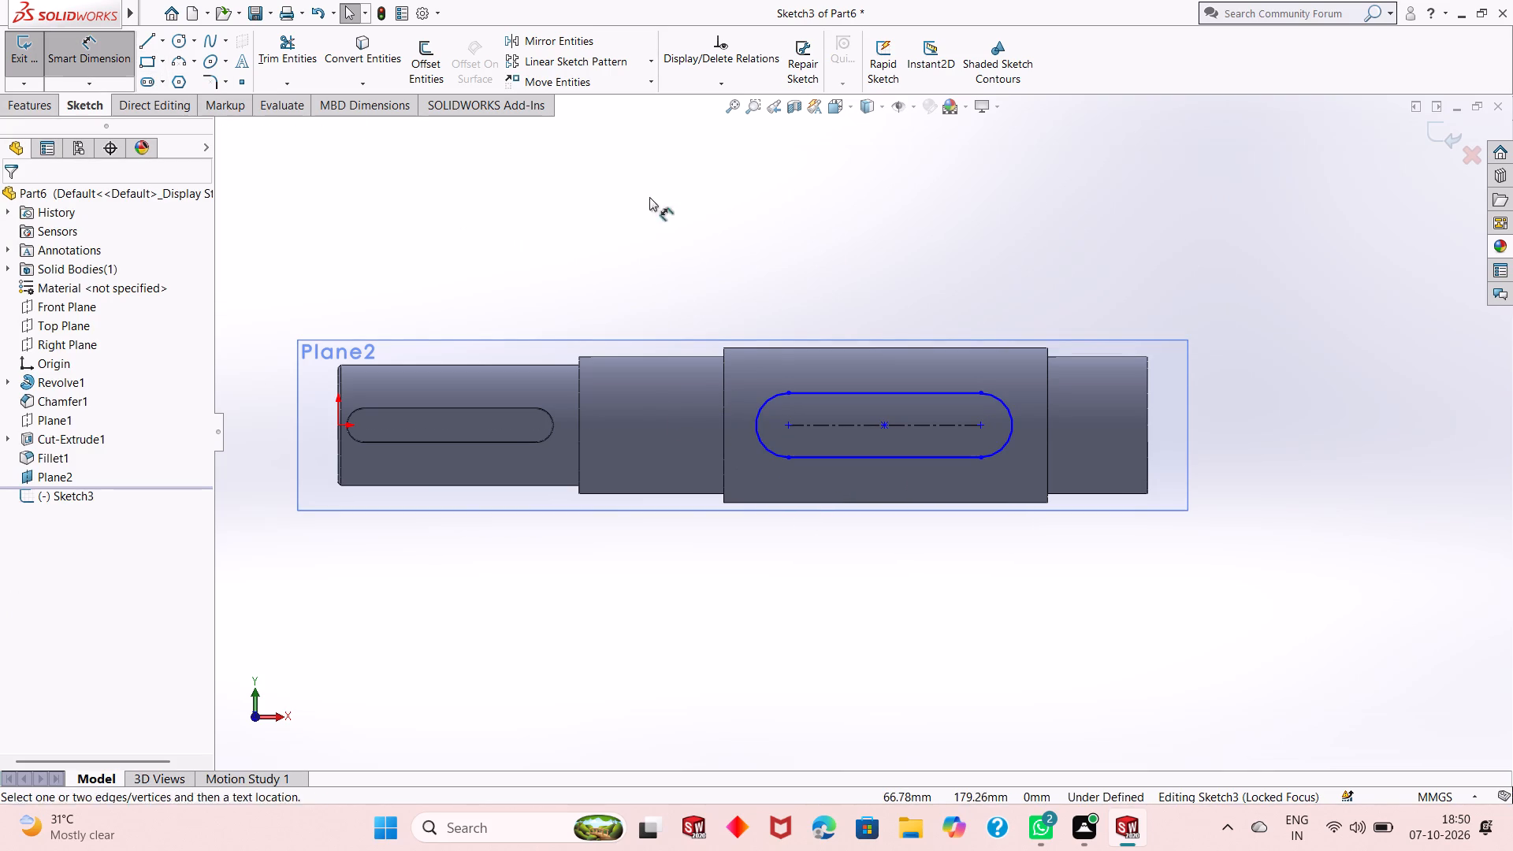
click(952, 426)
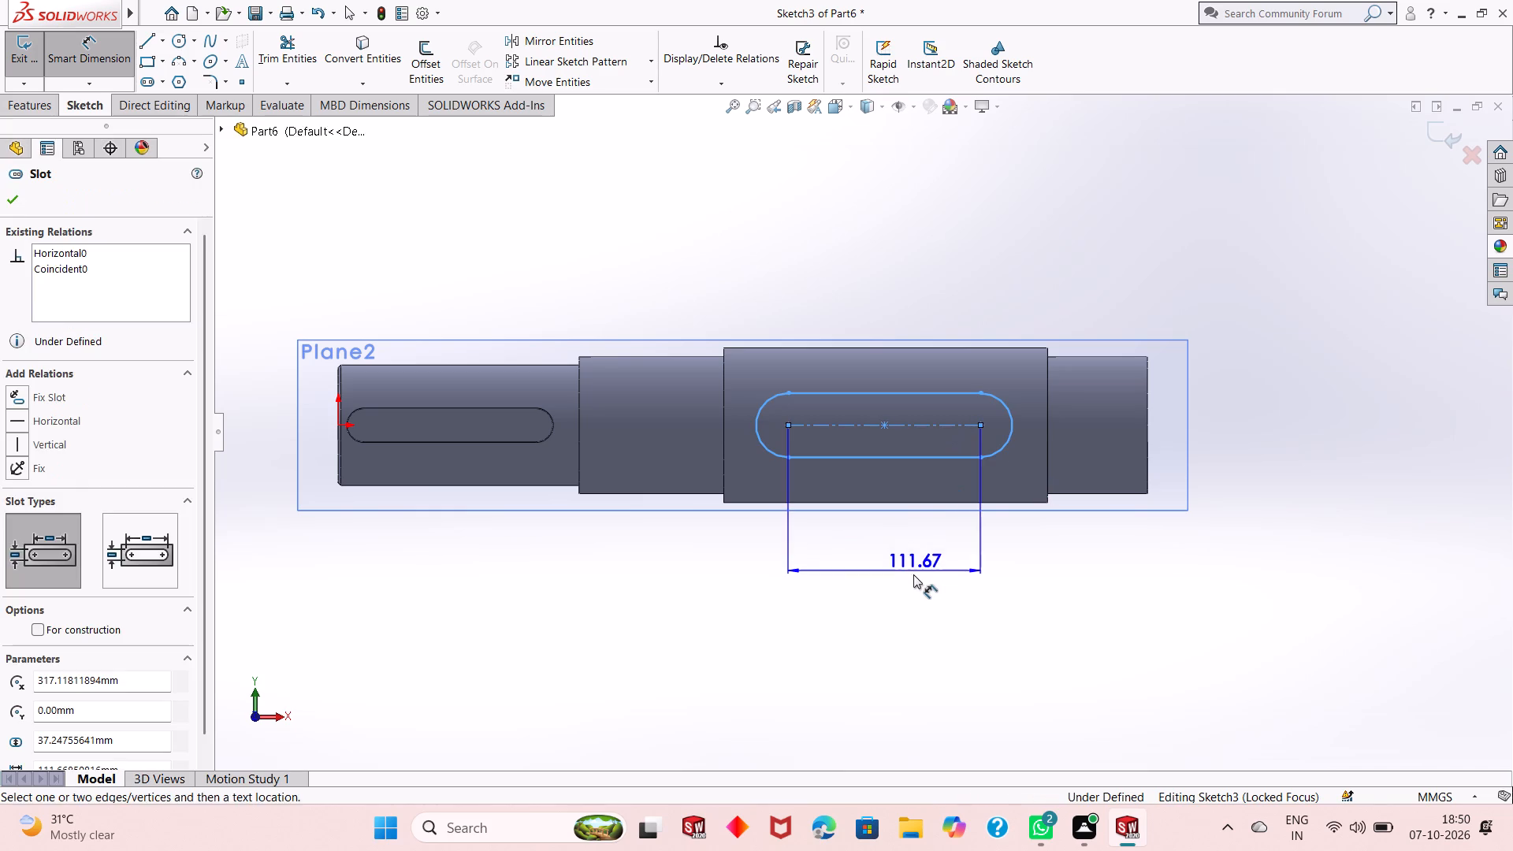
click(913, 574)
text(100)
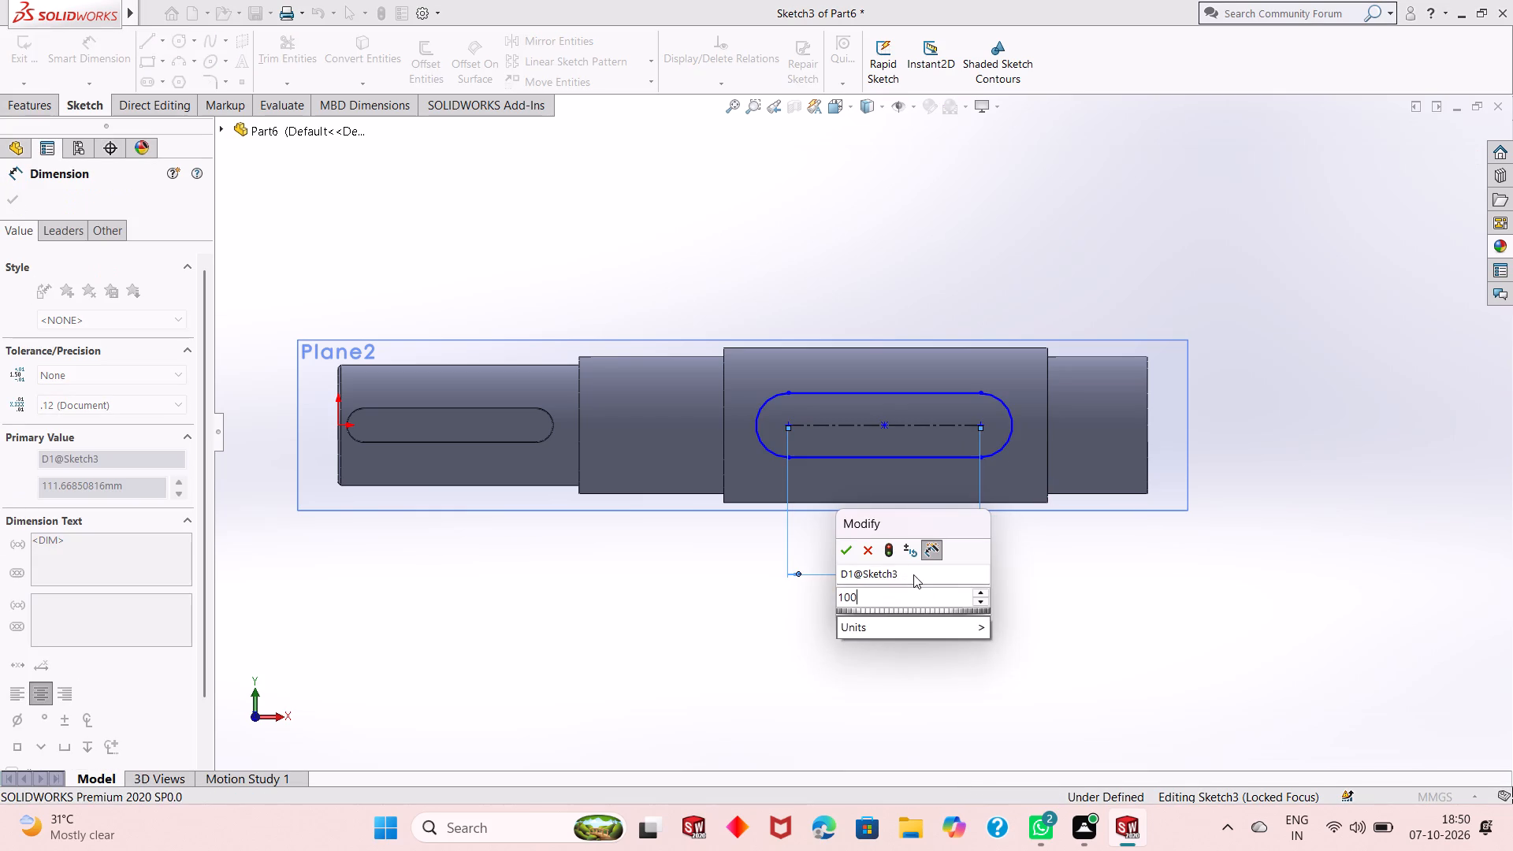
key(Return)
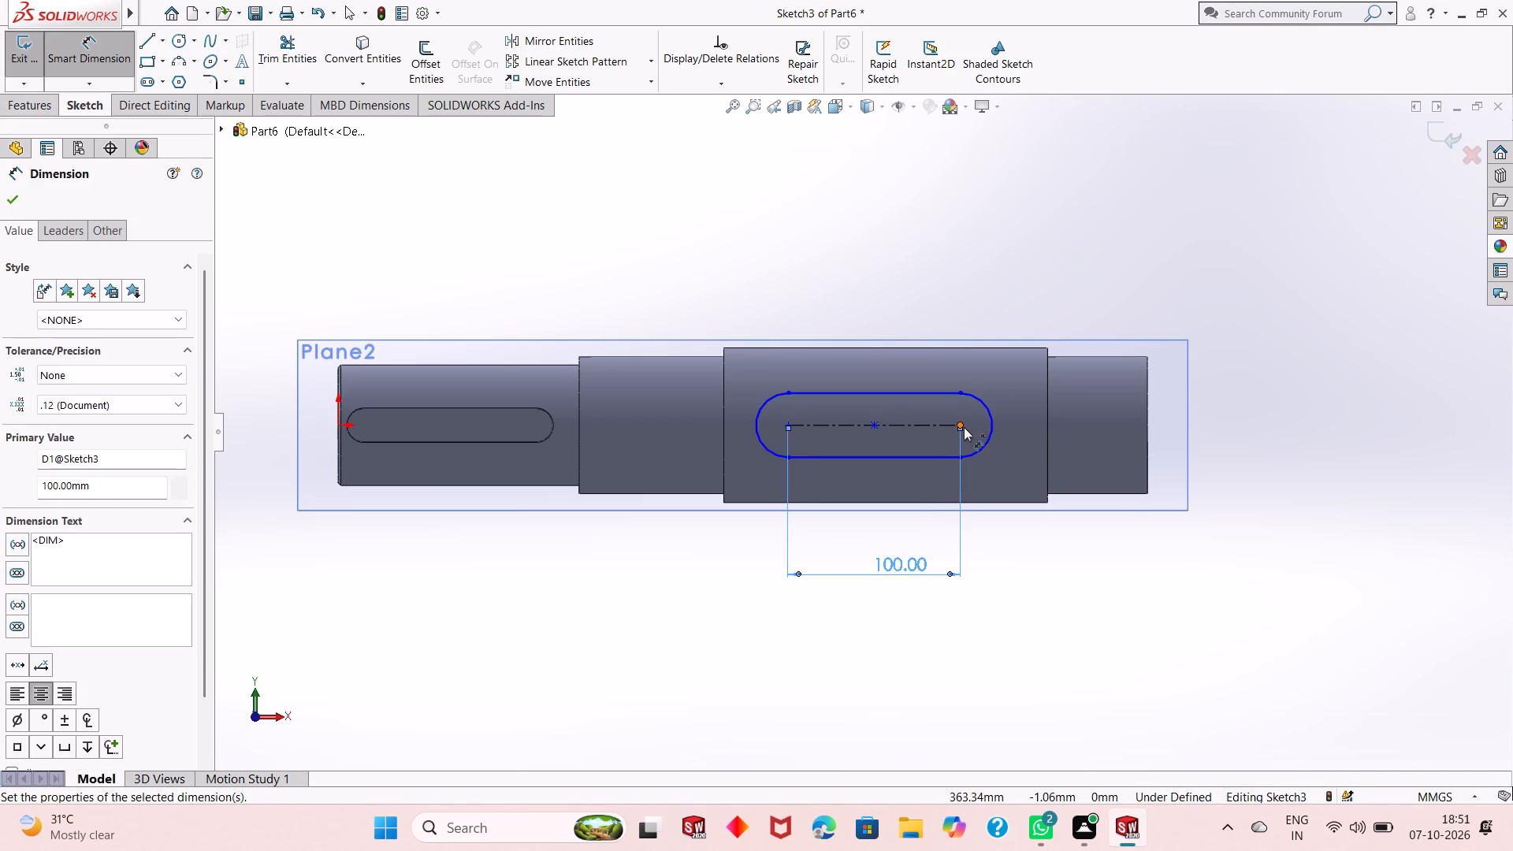
click(772, 448)
click(630, 559)
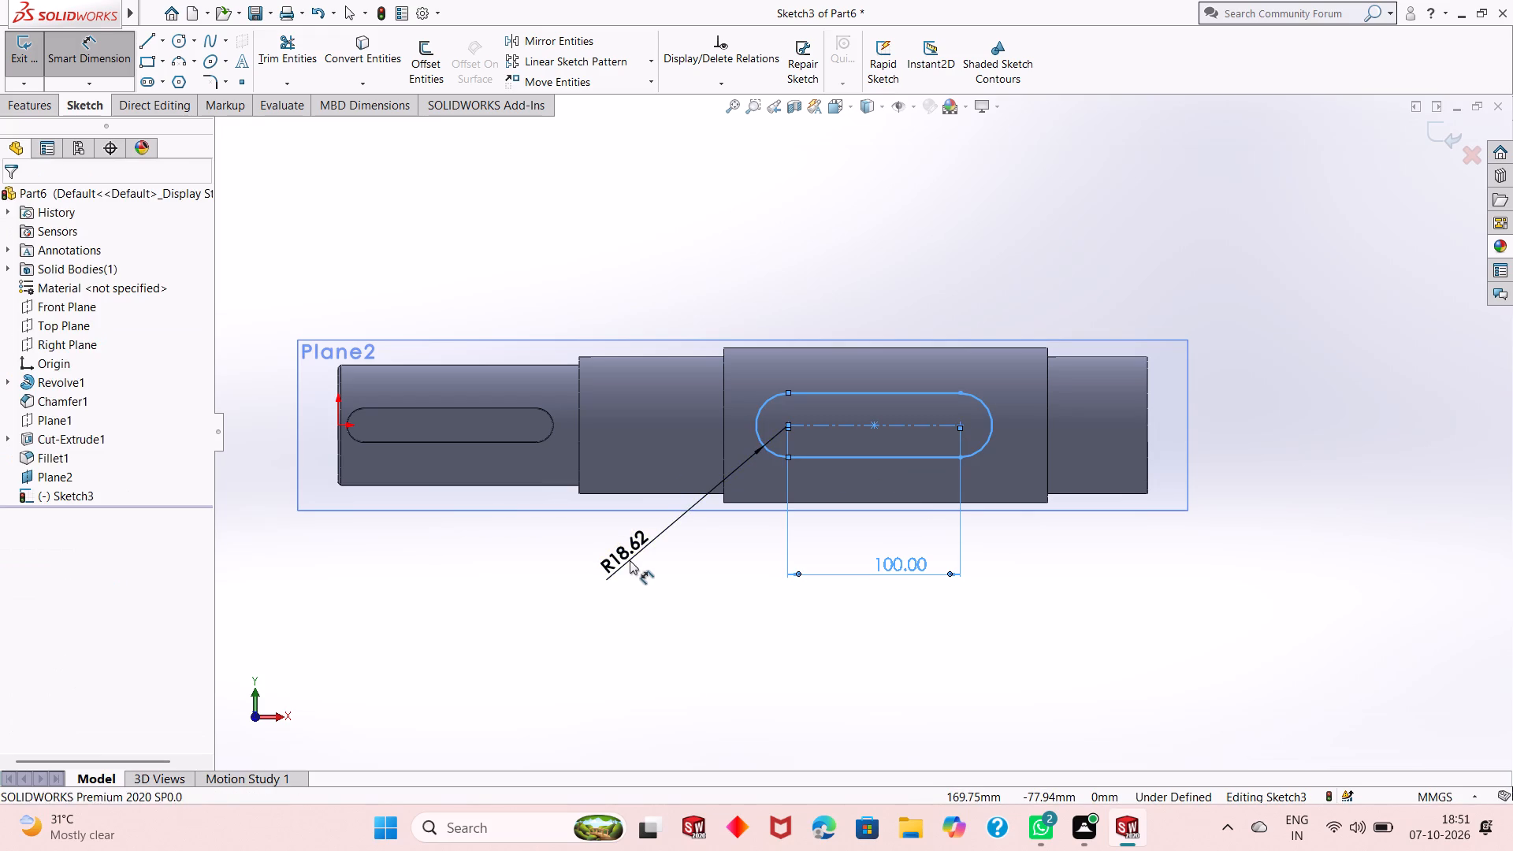
text(12.5)
key(Return)
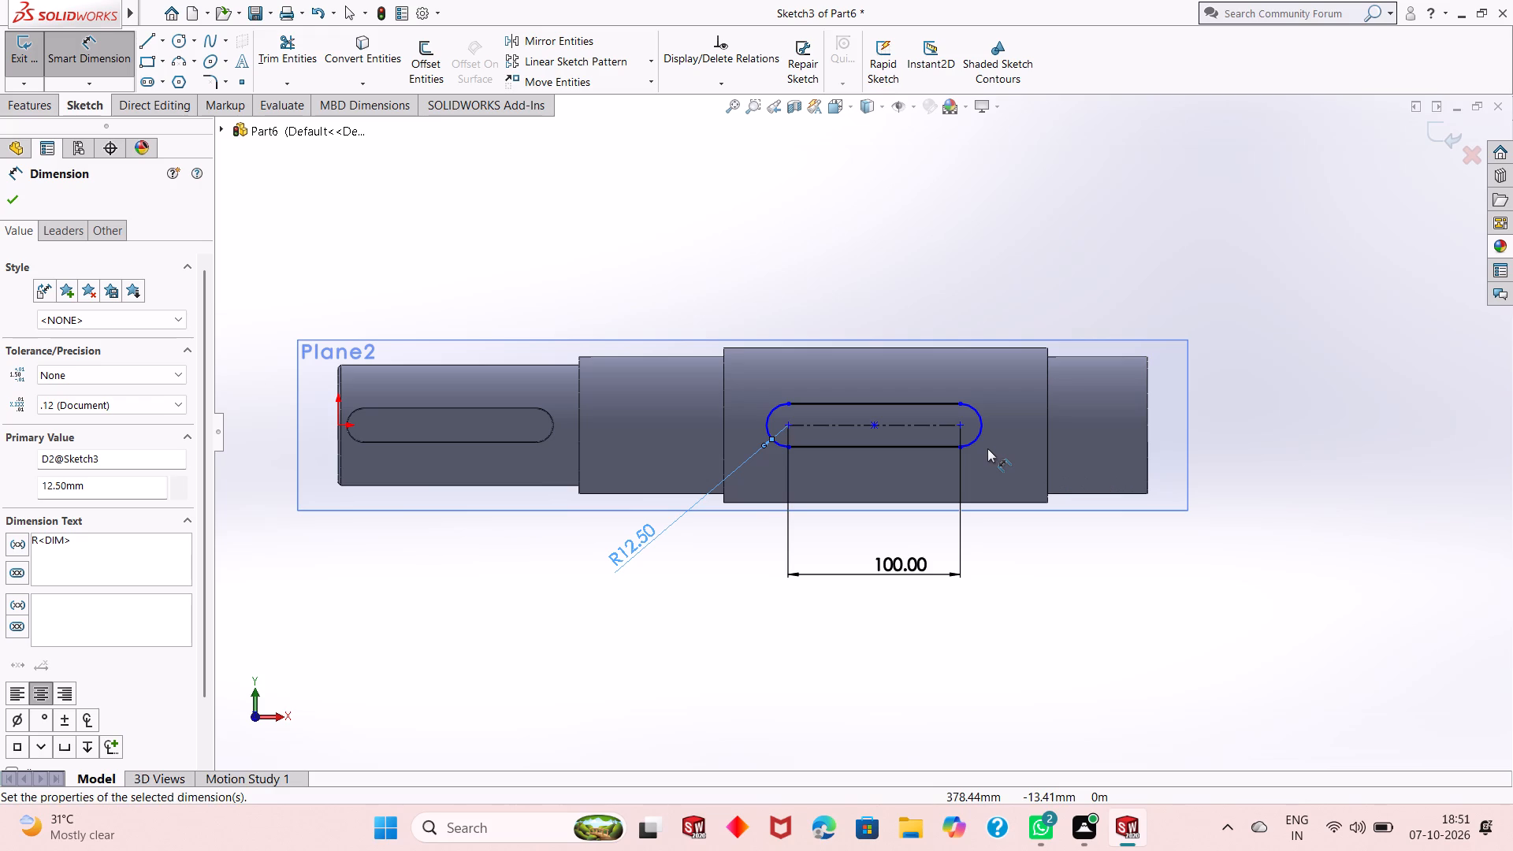
Dimension the slot's arc centre farthest from the chamfered end at 40 mm from the adjacent shoulder edge of the largest-diameter section.
click(1048, 470)
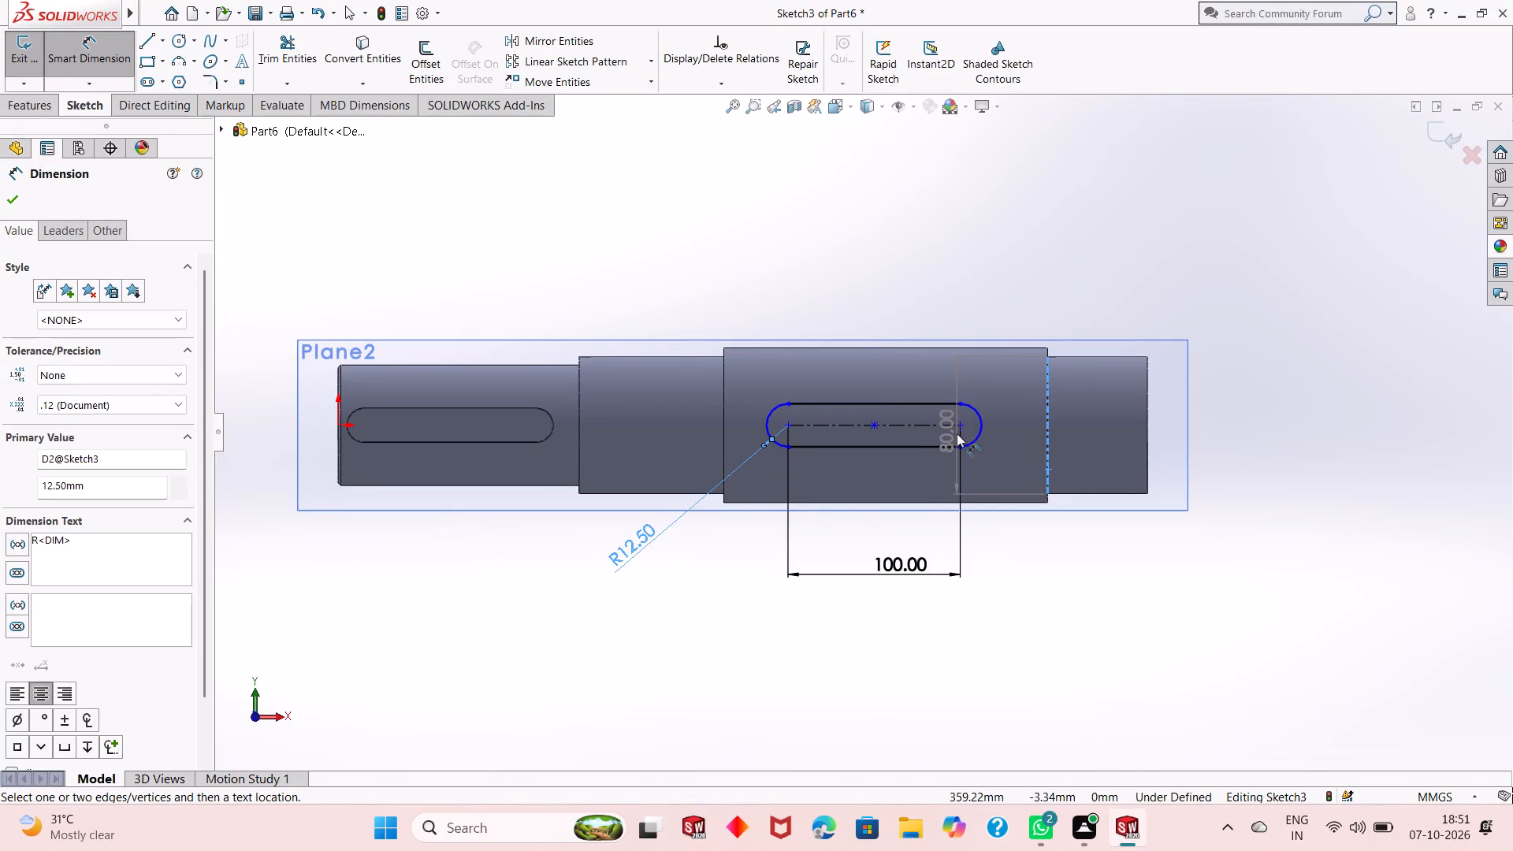
click(963, 423)
click(993, 542)
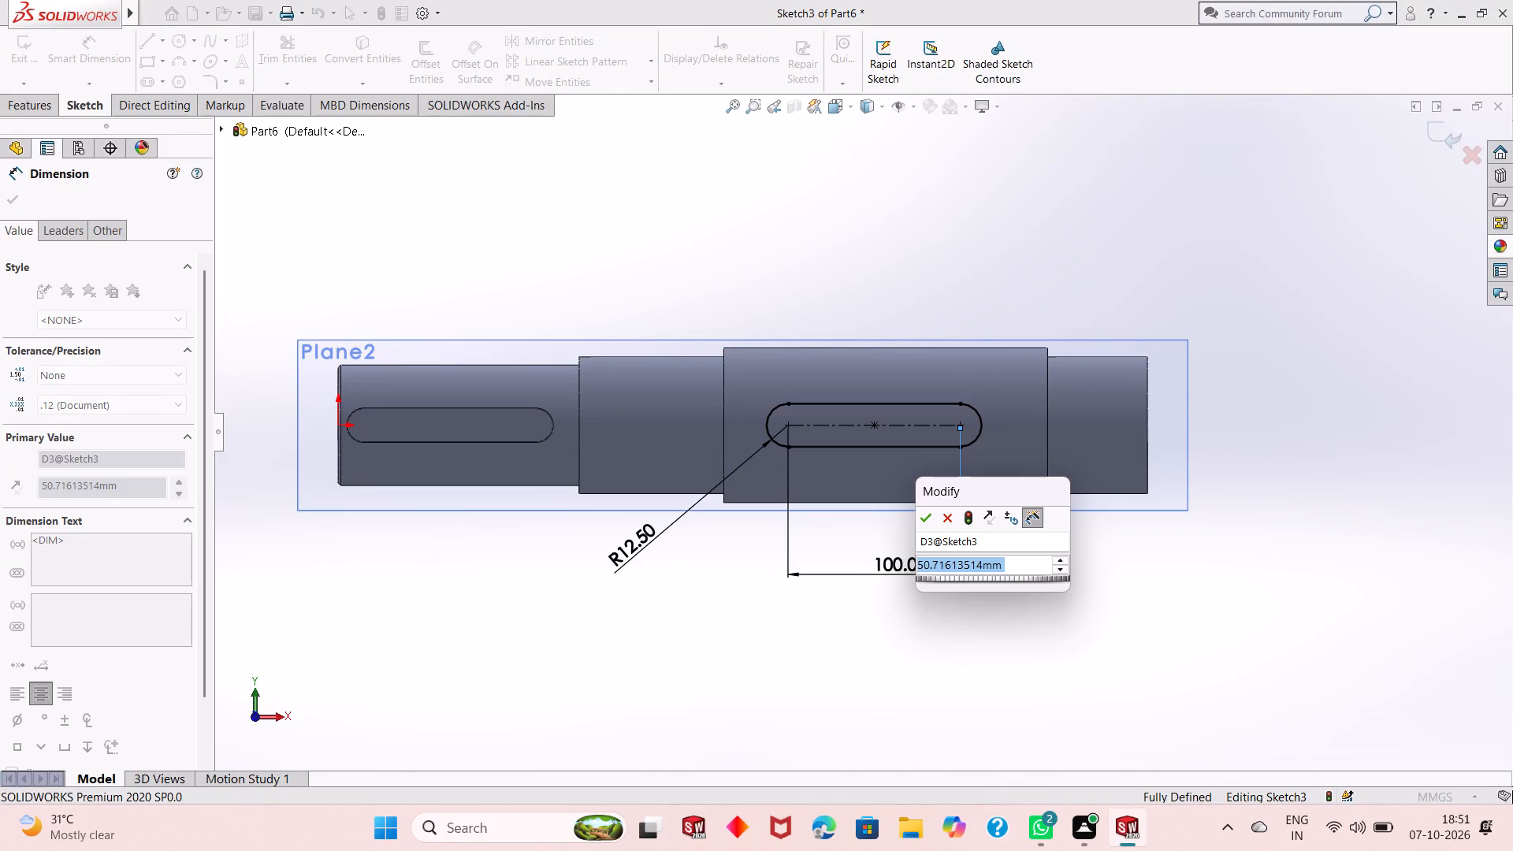
text(40)
key(Return)
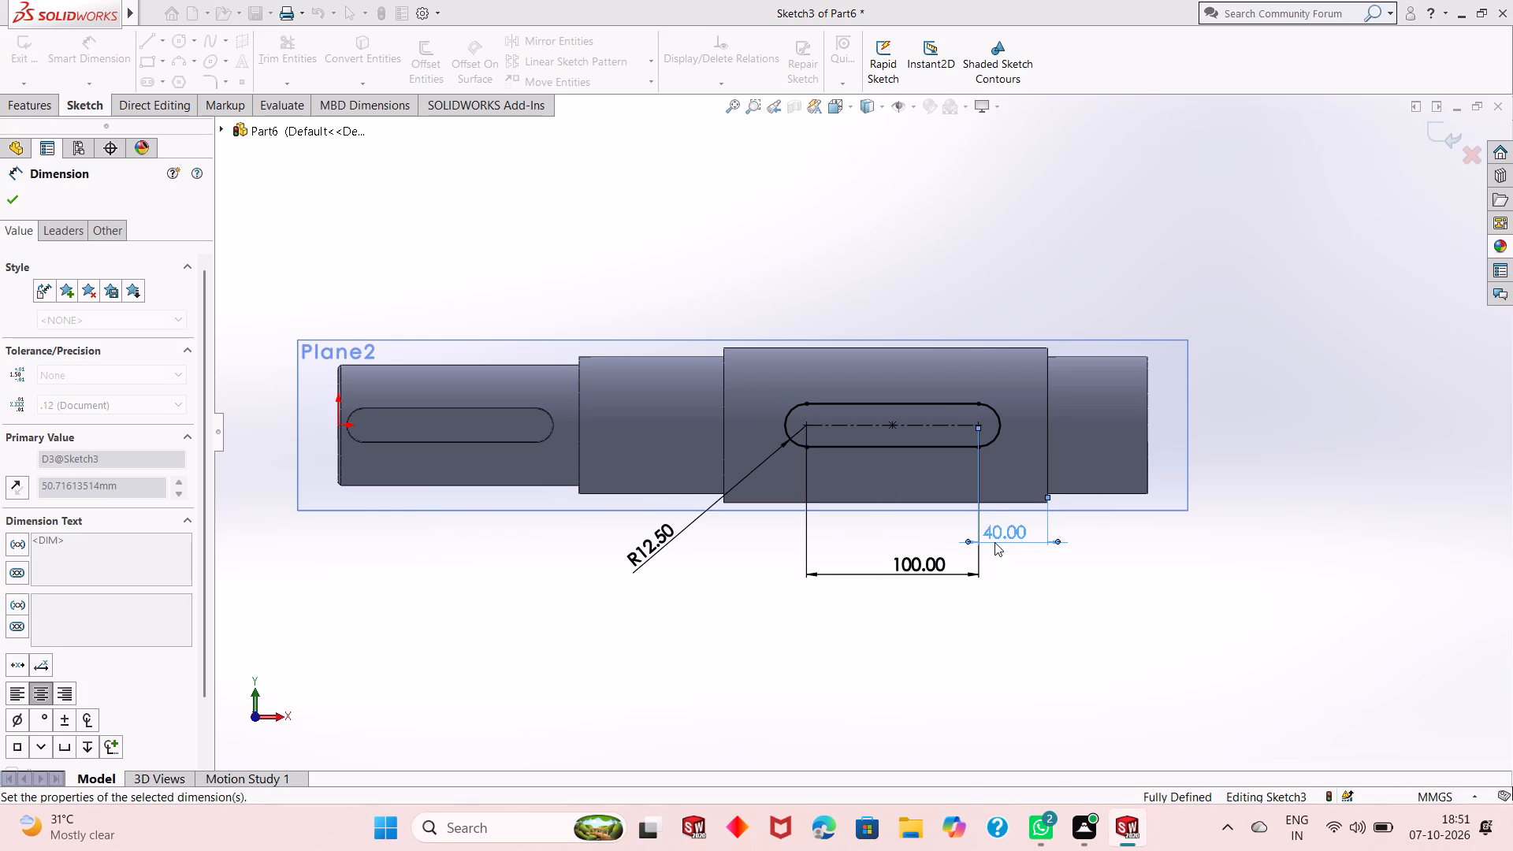
right_click(1214, 382)
click(1245, 428)
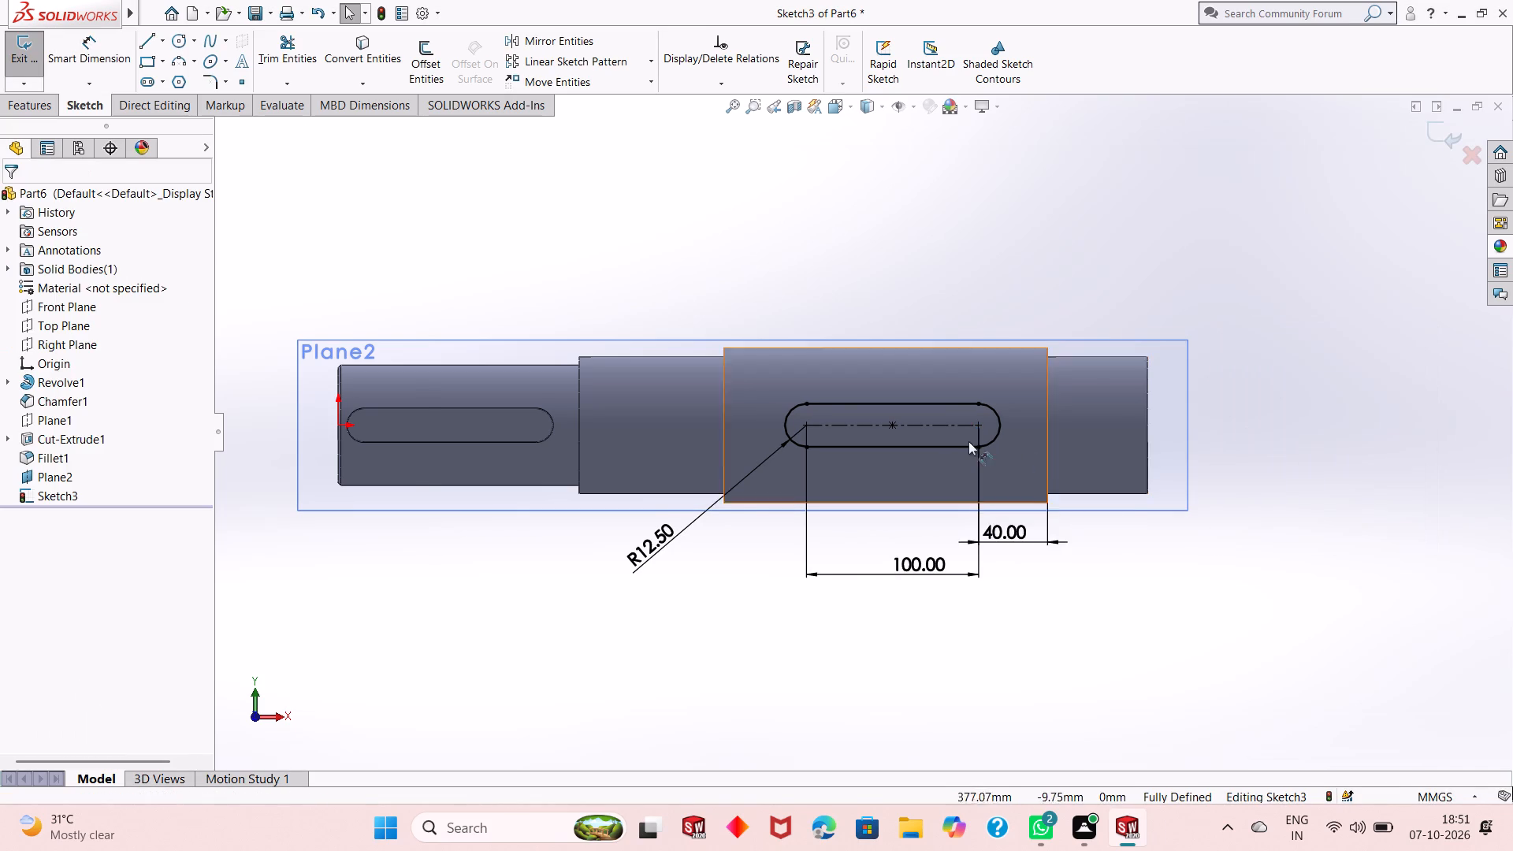
Cut-extrude the slot sketch into the largest-diameter section to a blind depth of 9 mm (90-81).
scroll(966, 440, up, 1)
middle_drag(827, 563, 869, 600)
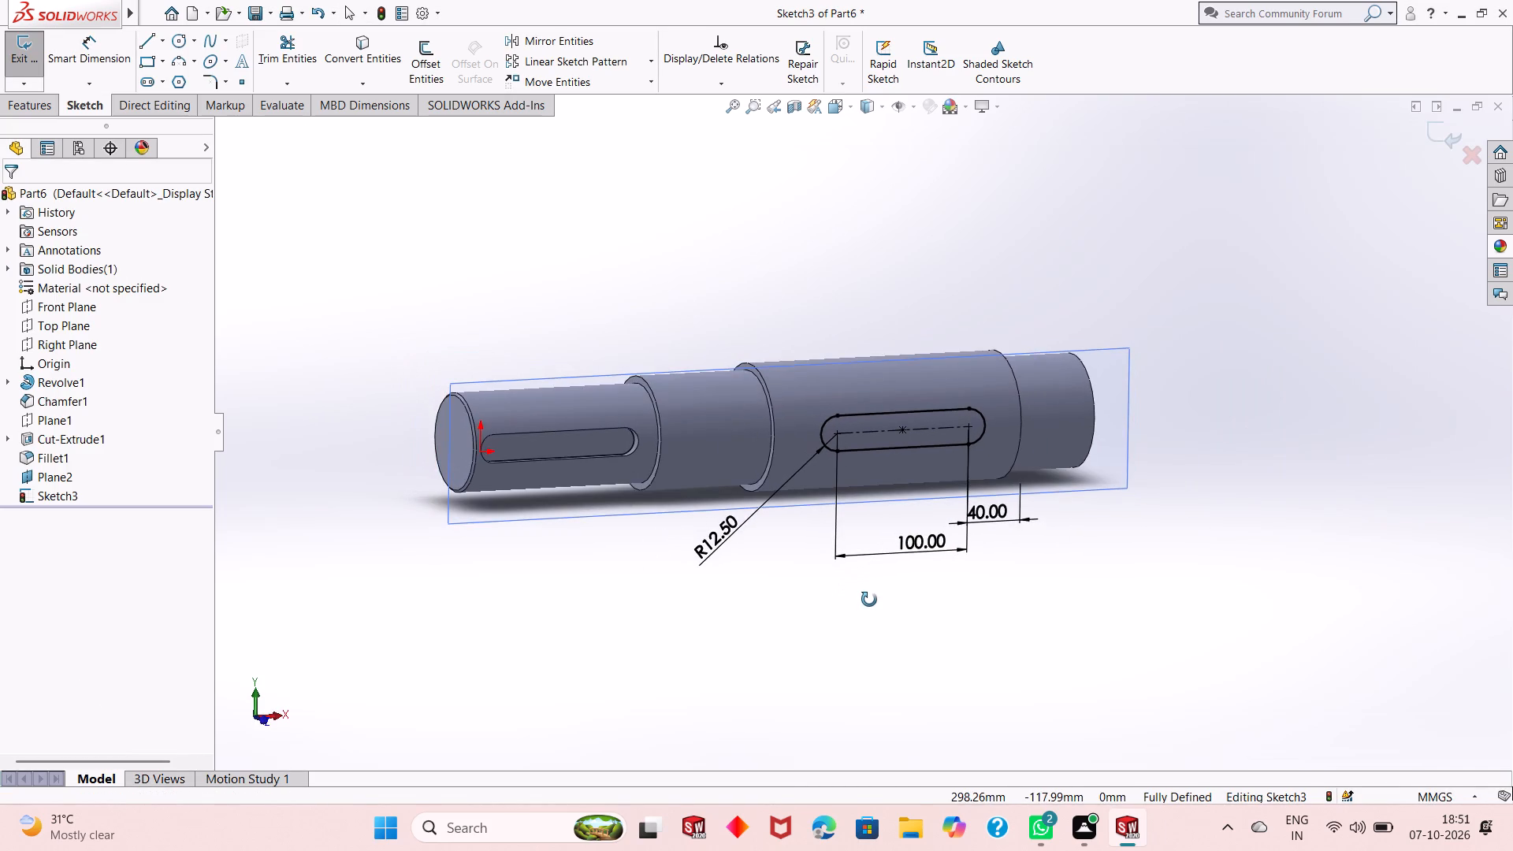
middle_drag(869, 600, 934, 603)
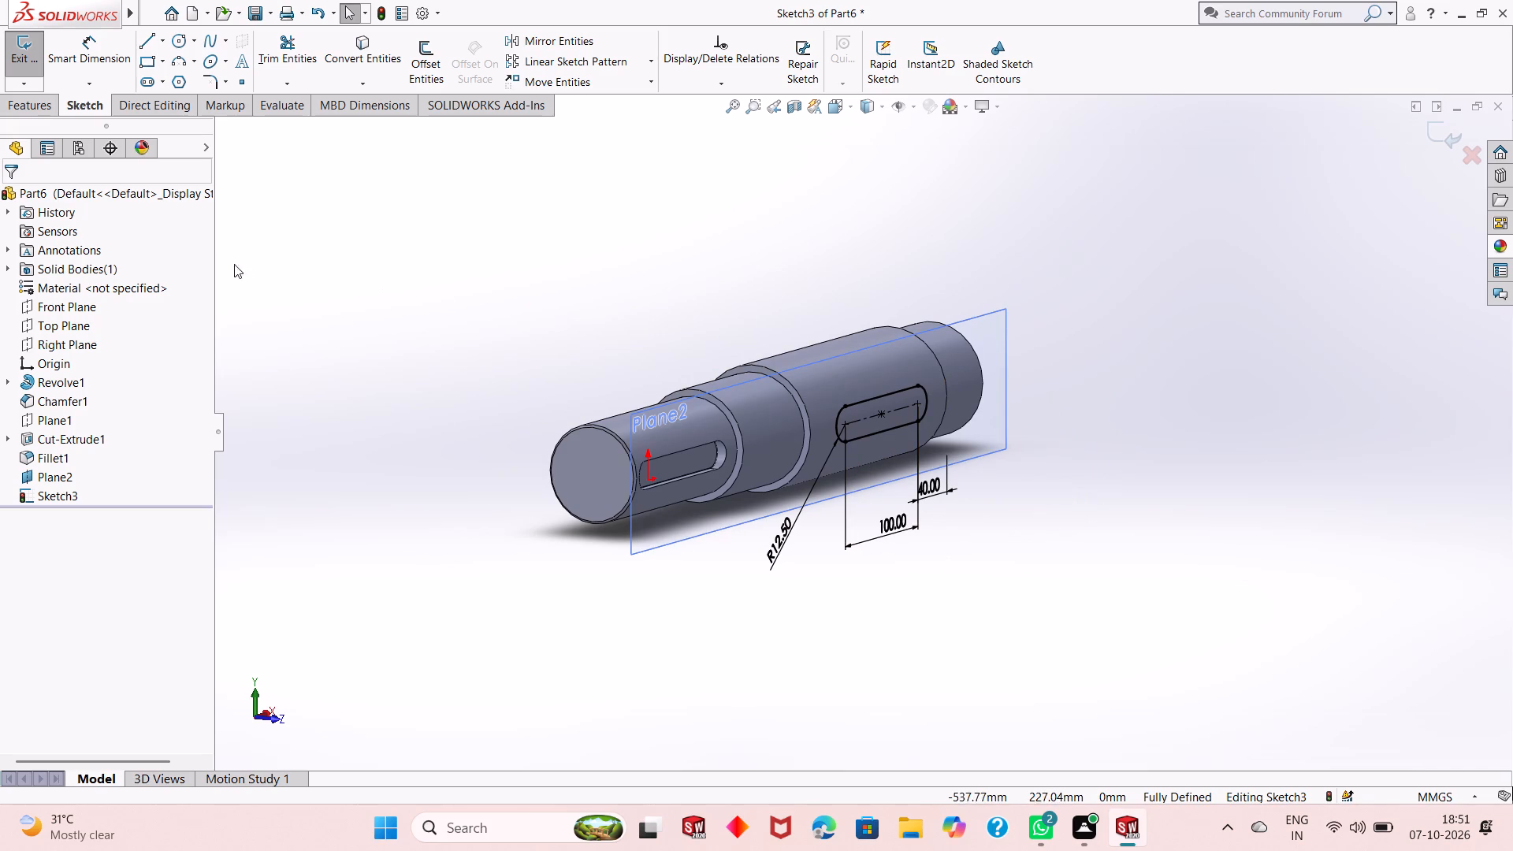
click(33, 98)
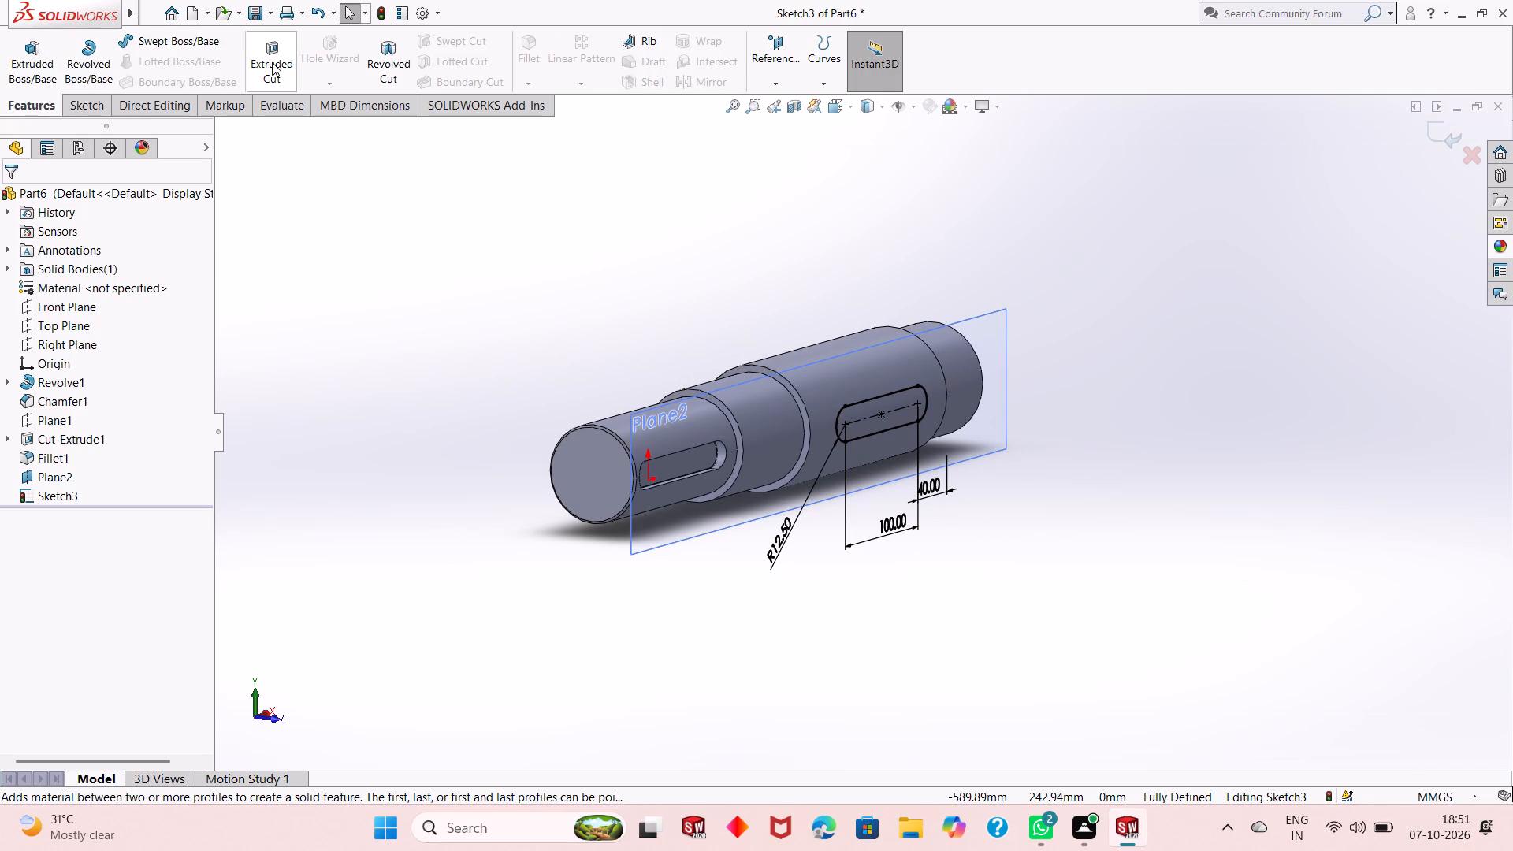
click(272, 62)
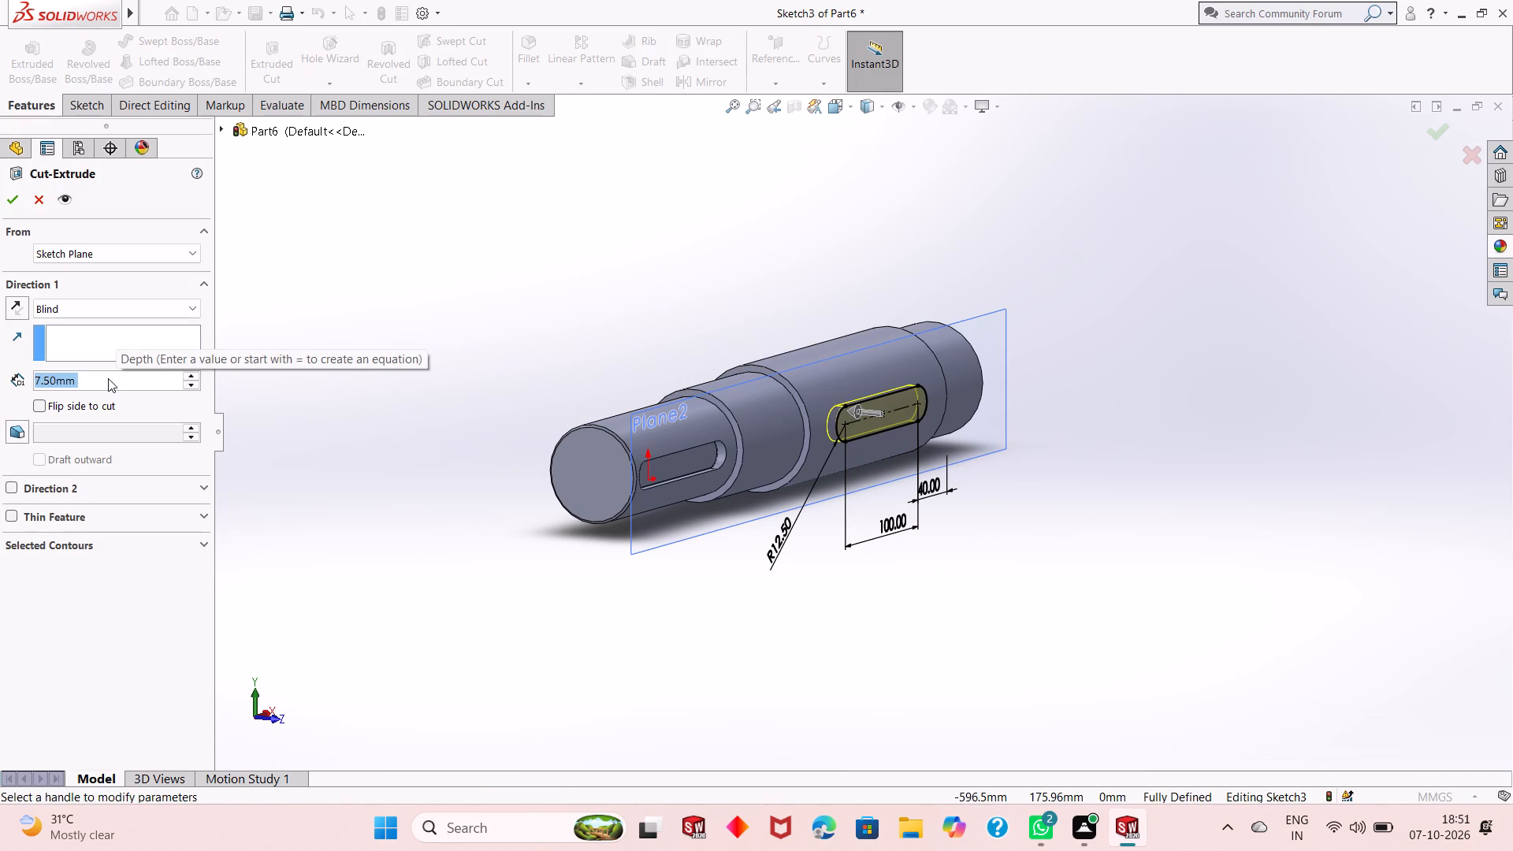
text(90-)
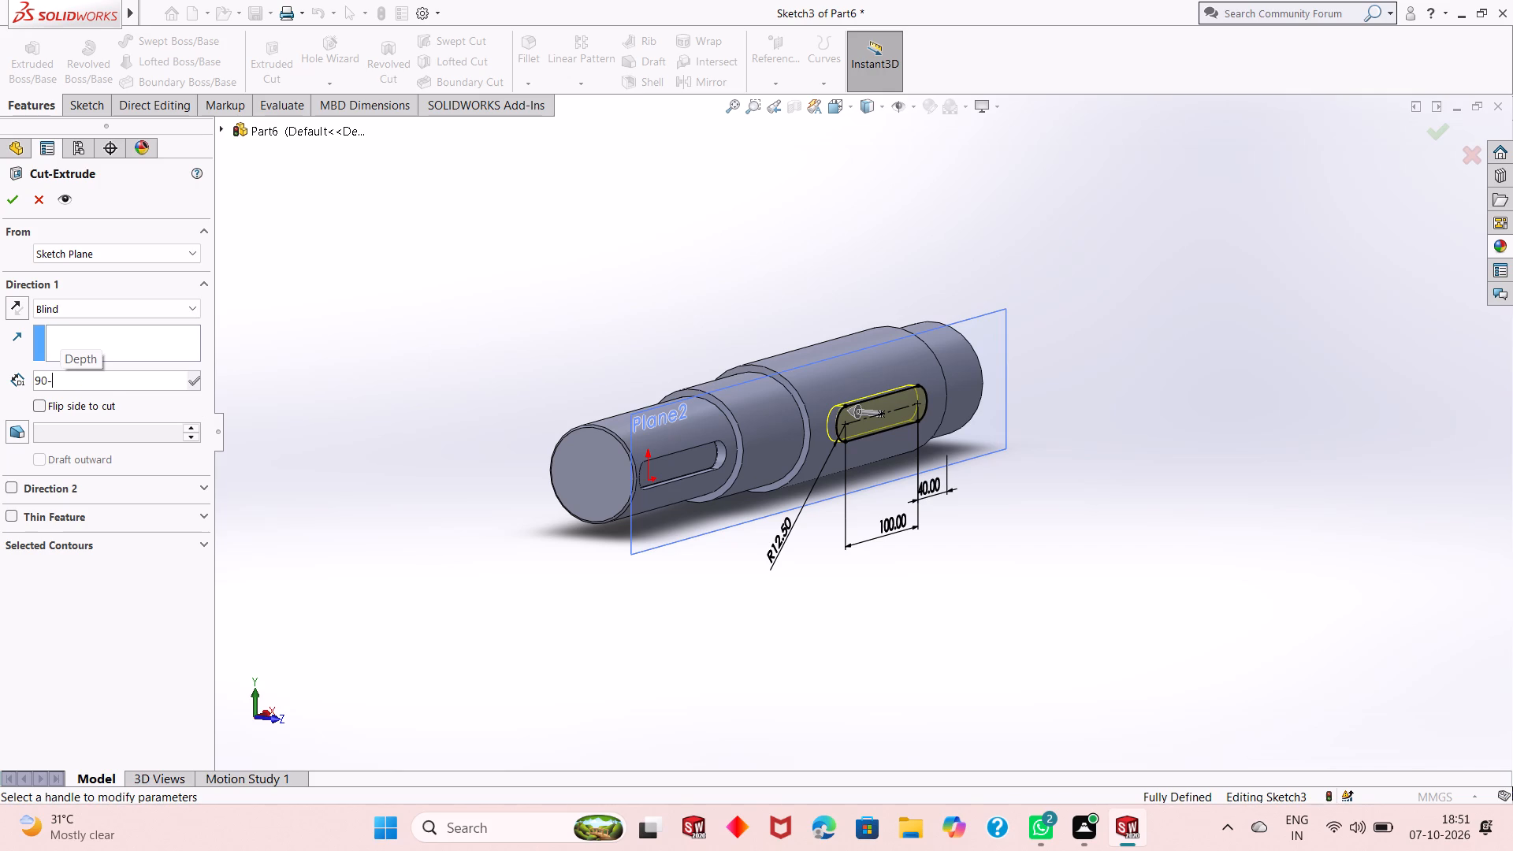
text(81)
key(Return)
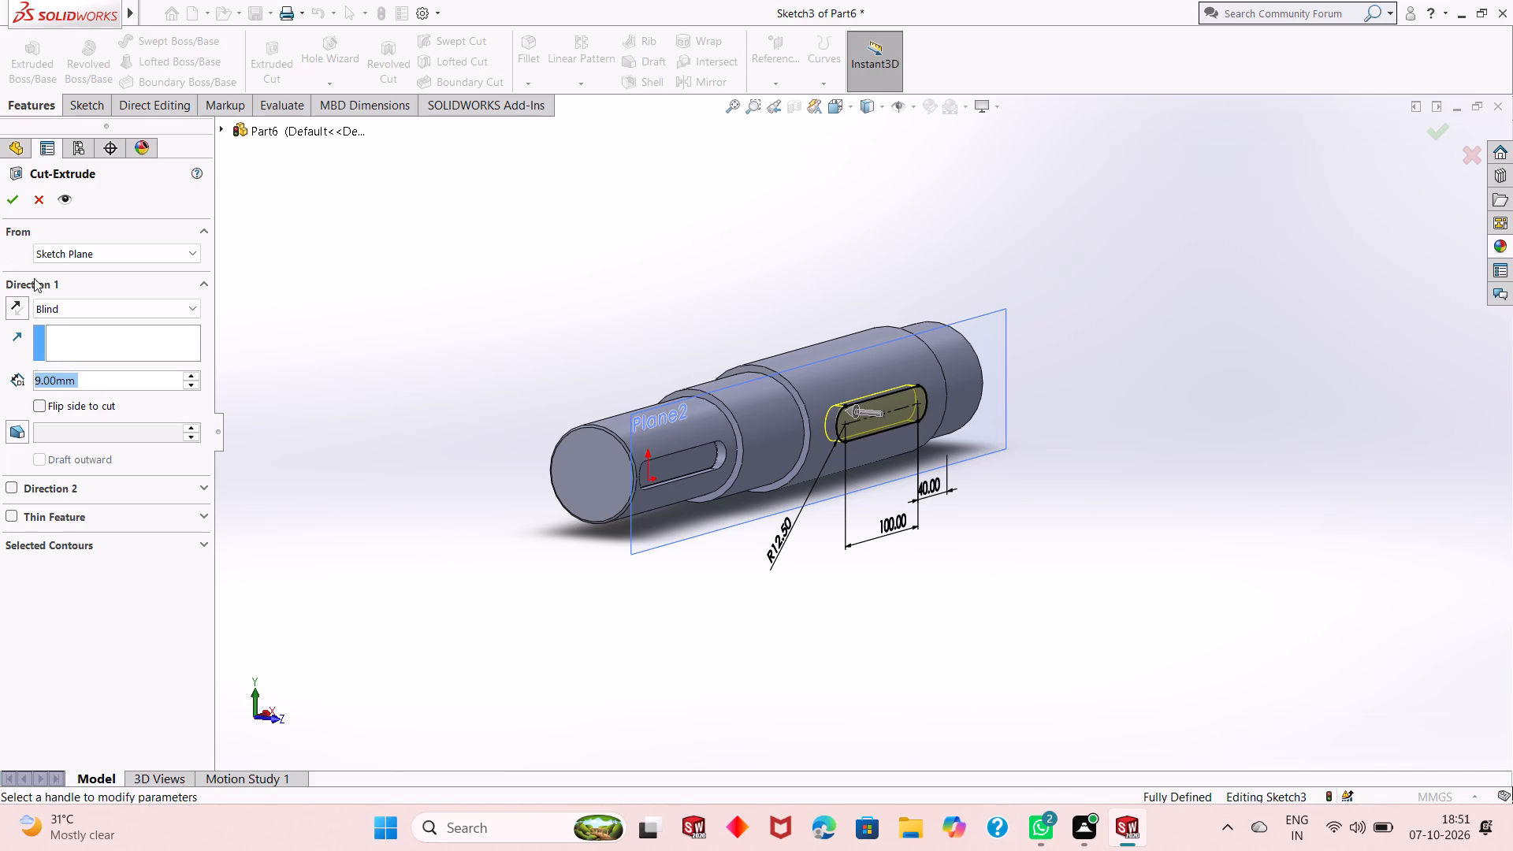
click(16, 196)
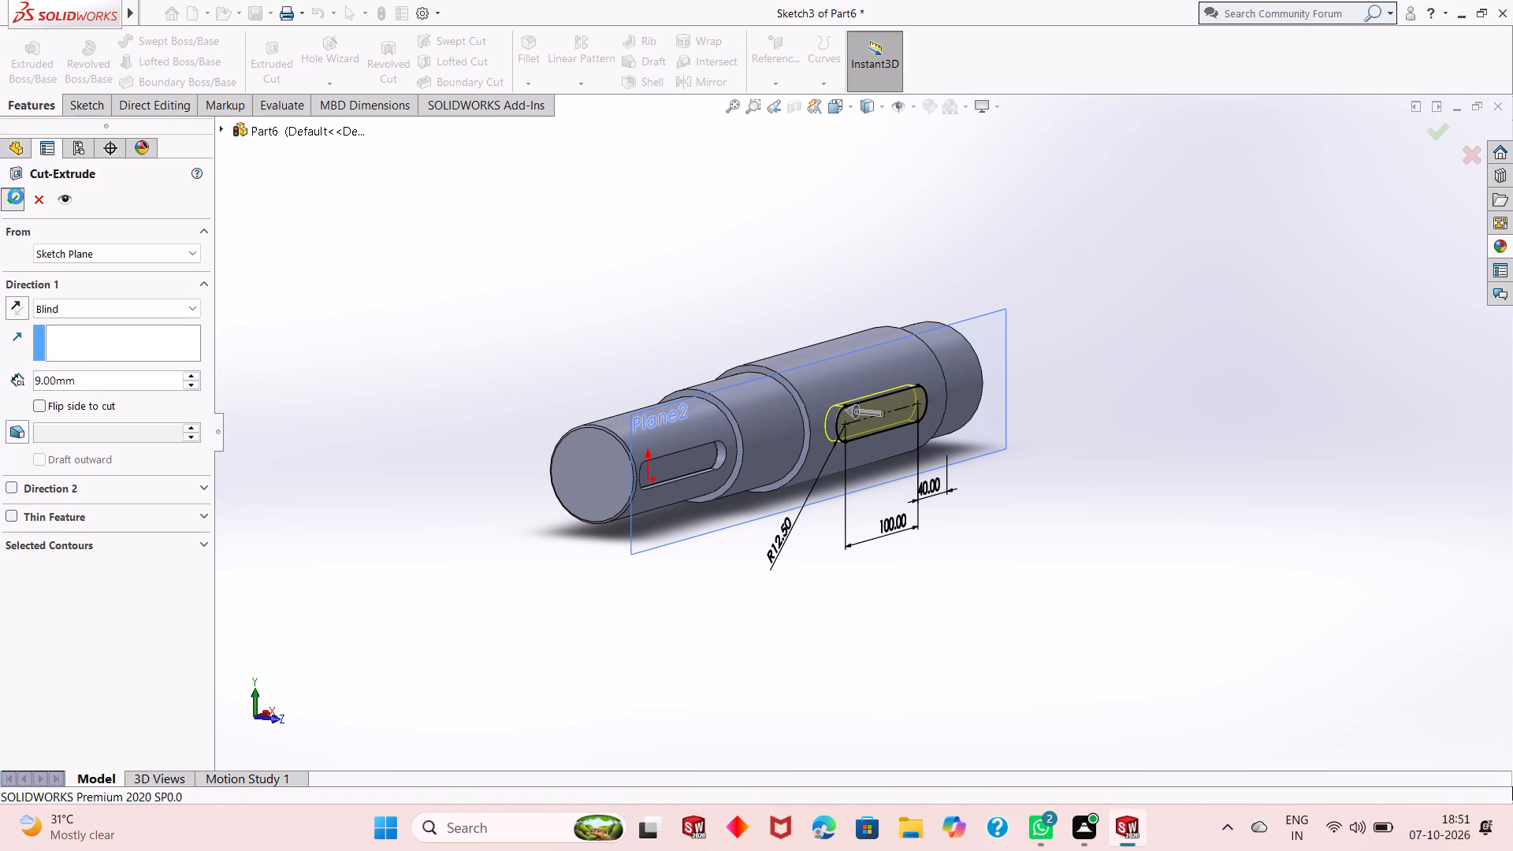
click(556, 364)
Fillet the edge loop around the new keyway's floor with a 0.5 mm symmetric radius, with tangent propagation.
scroll(905, 399, down, 3)
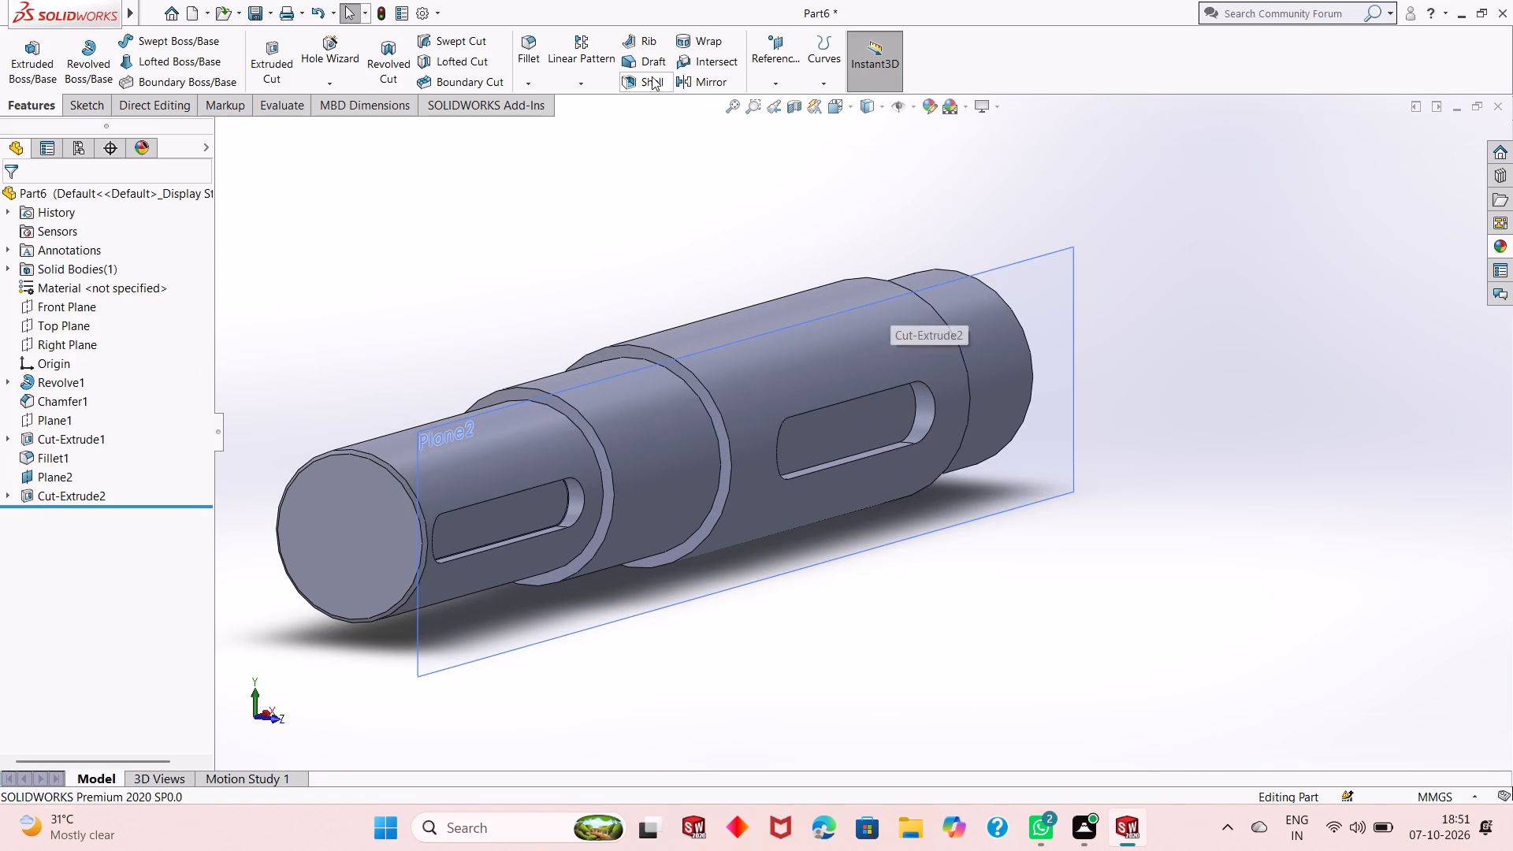
click(526, 57)
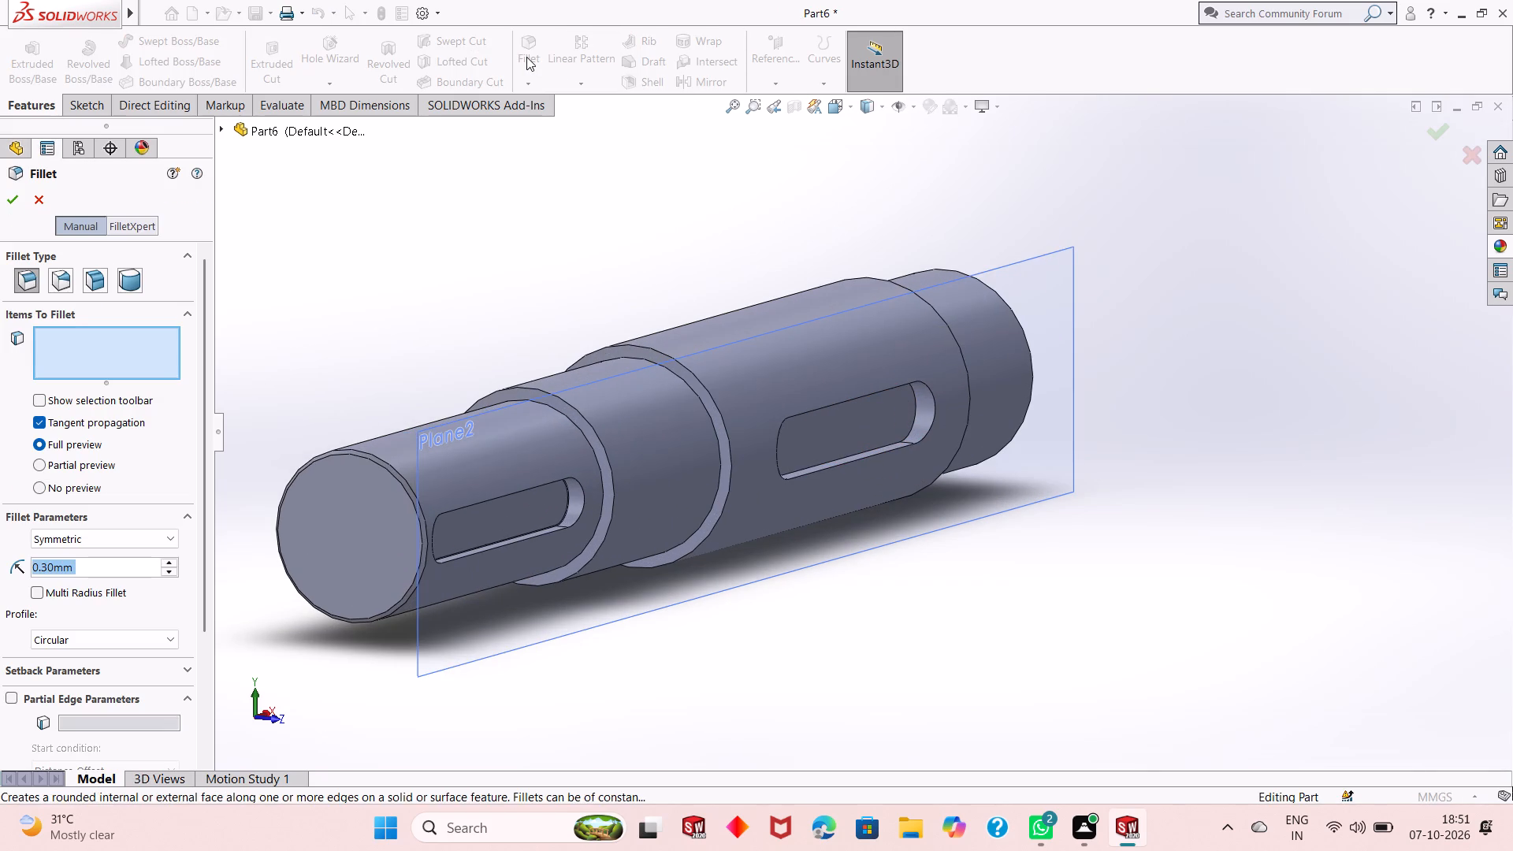
text(0.5)
key(Return)
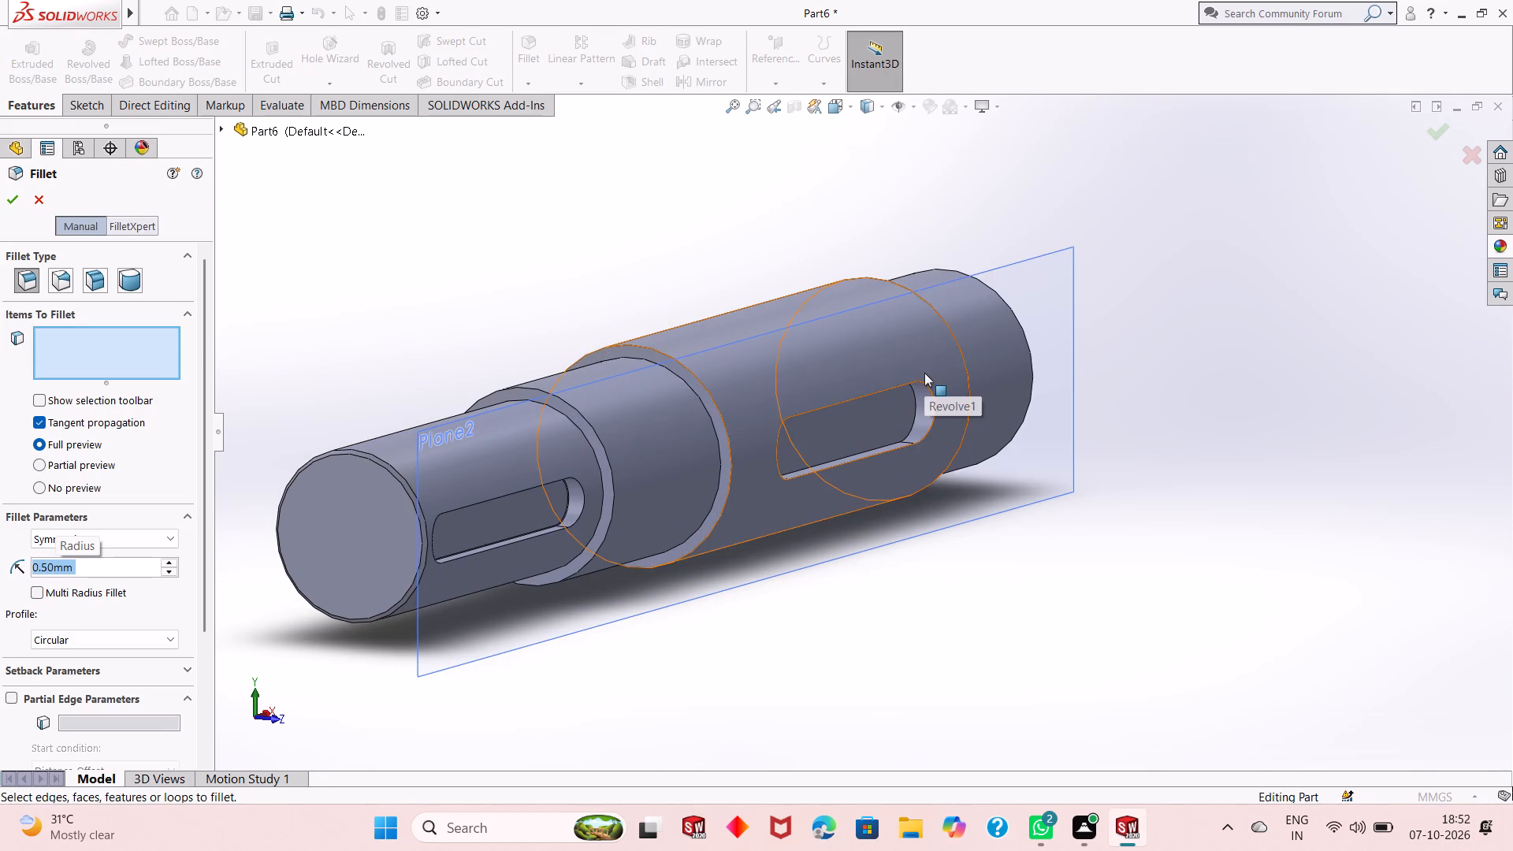
scroll(924, 373, down, 2)
click(901, 410)
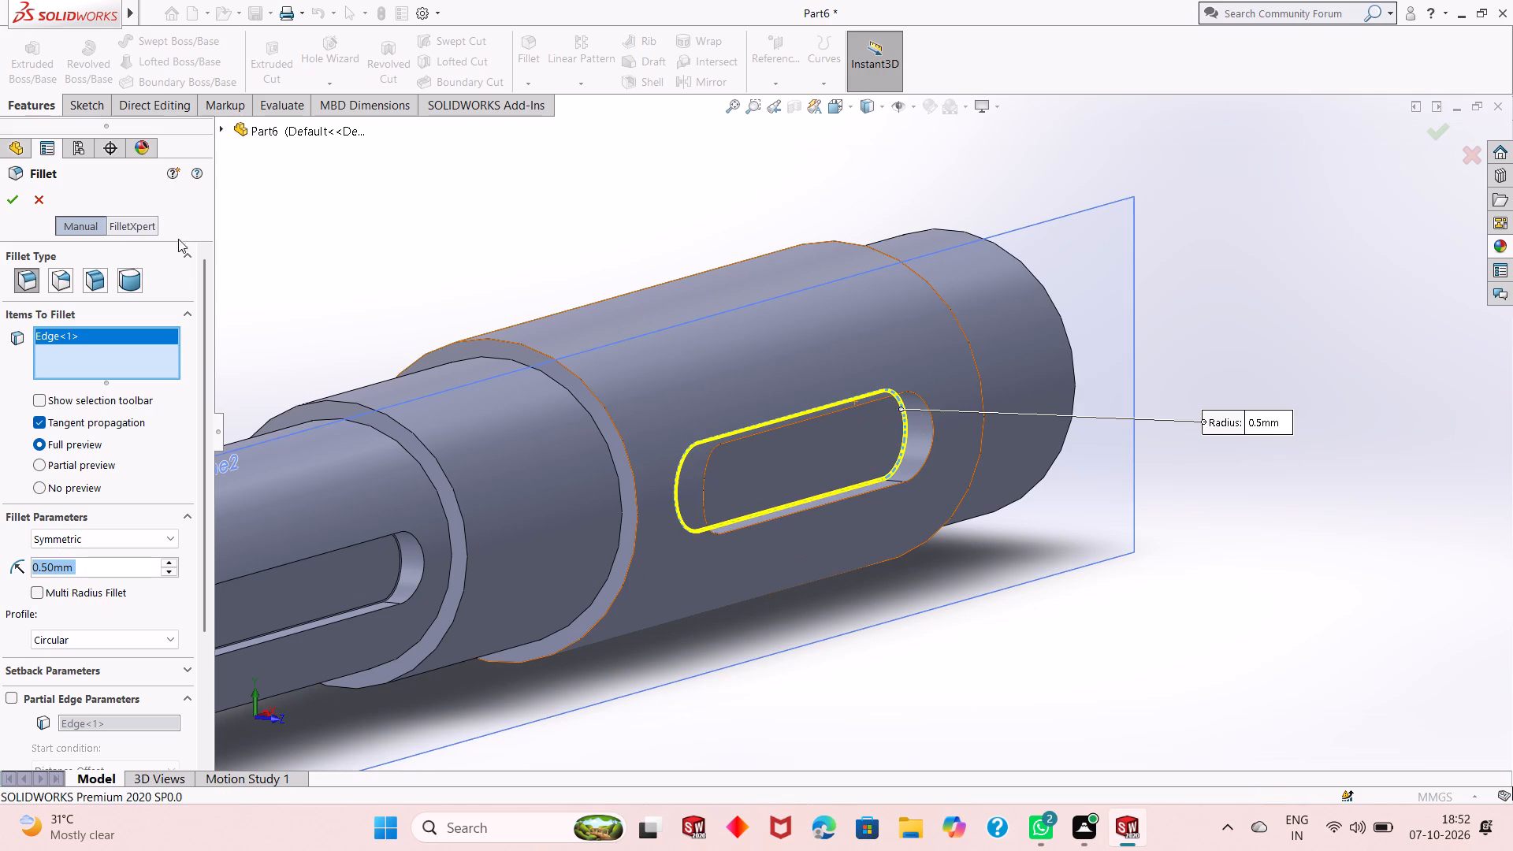
click(17, 206)
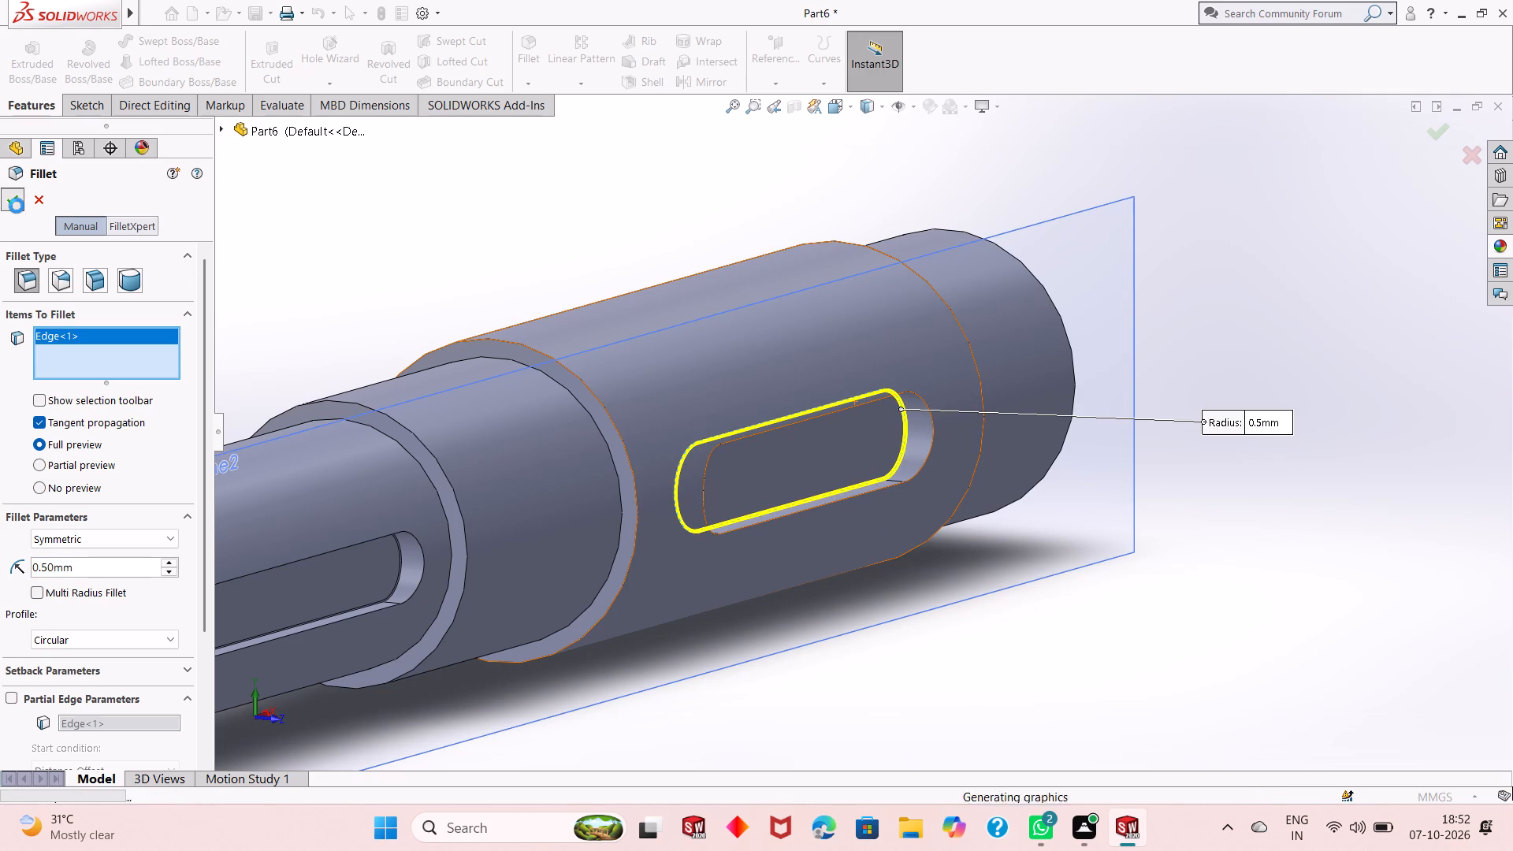
Hide the 45 mm offset plane used for the second keyway sketch.
scroll(714, 504, up, 1)
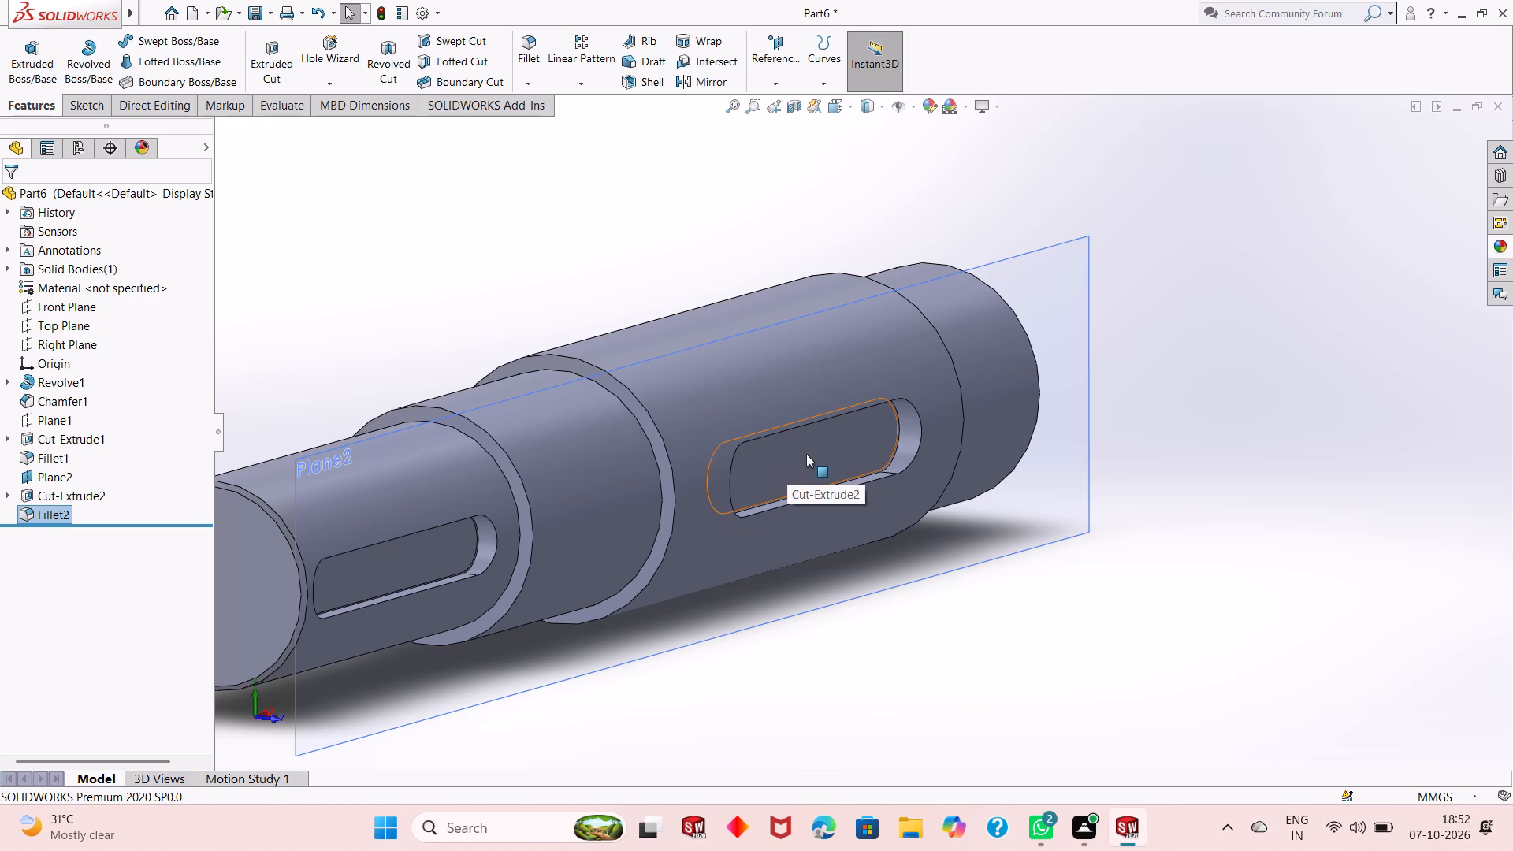
scroll(878, 518, up, 2)
middle_drag(818, 536, 890, 517)
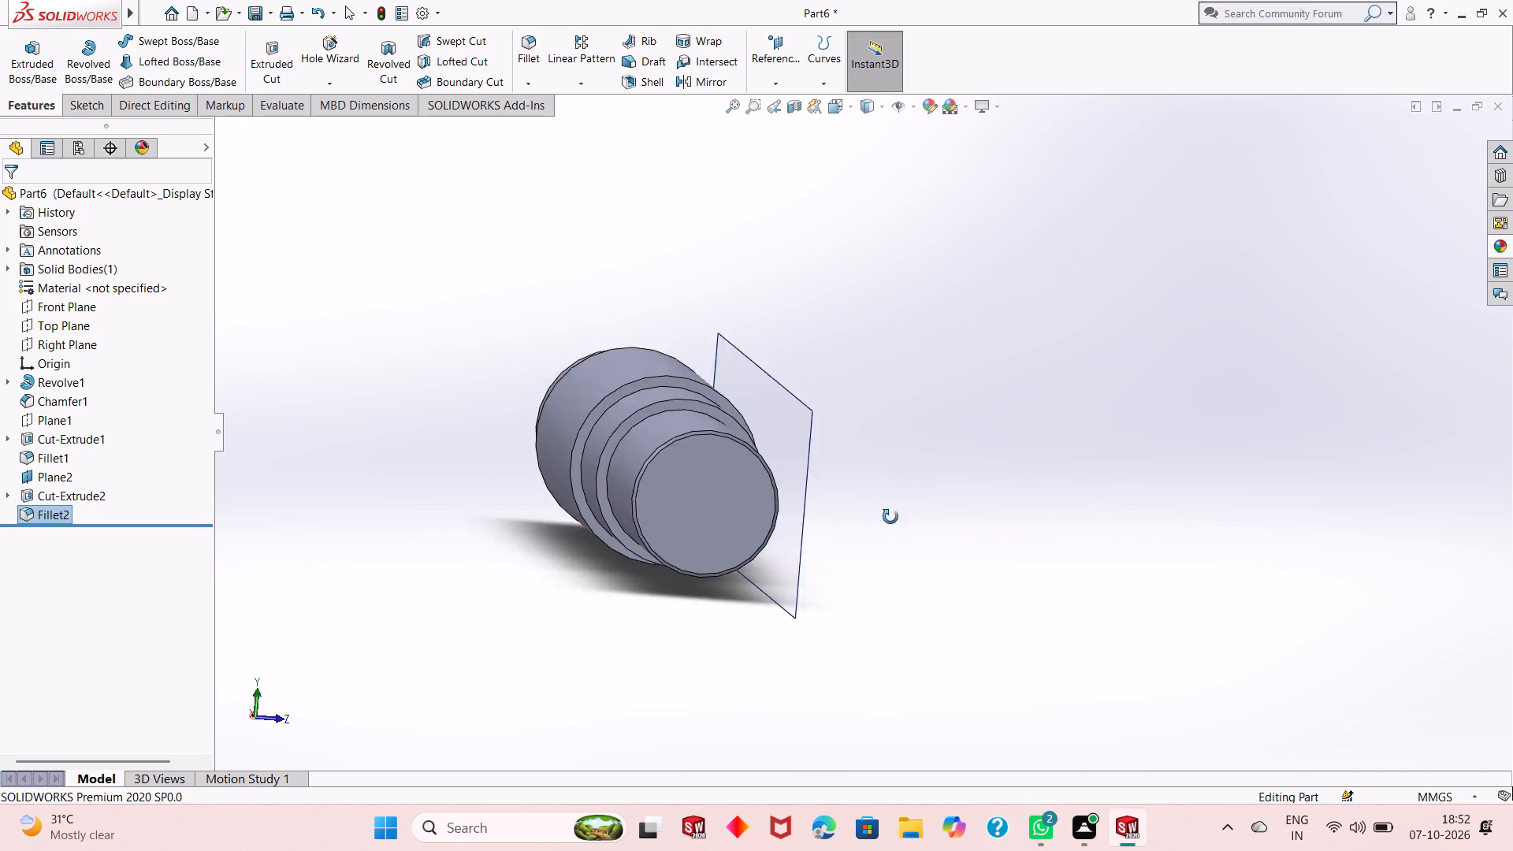
middle_drag(890, 517, 847, 527)
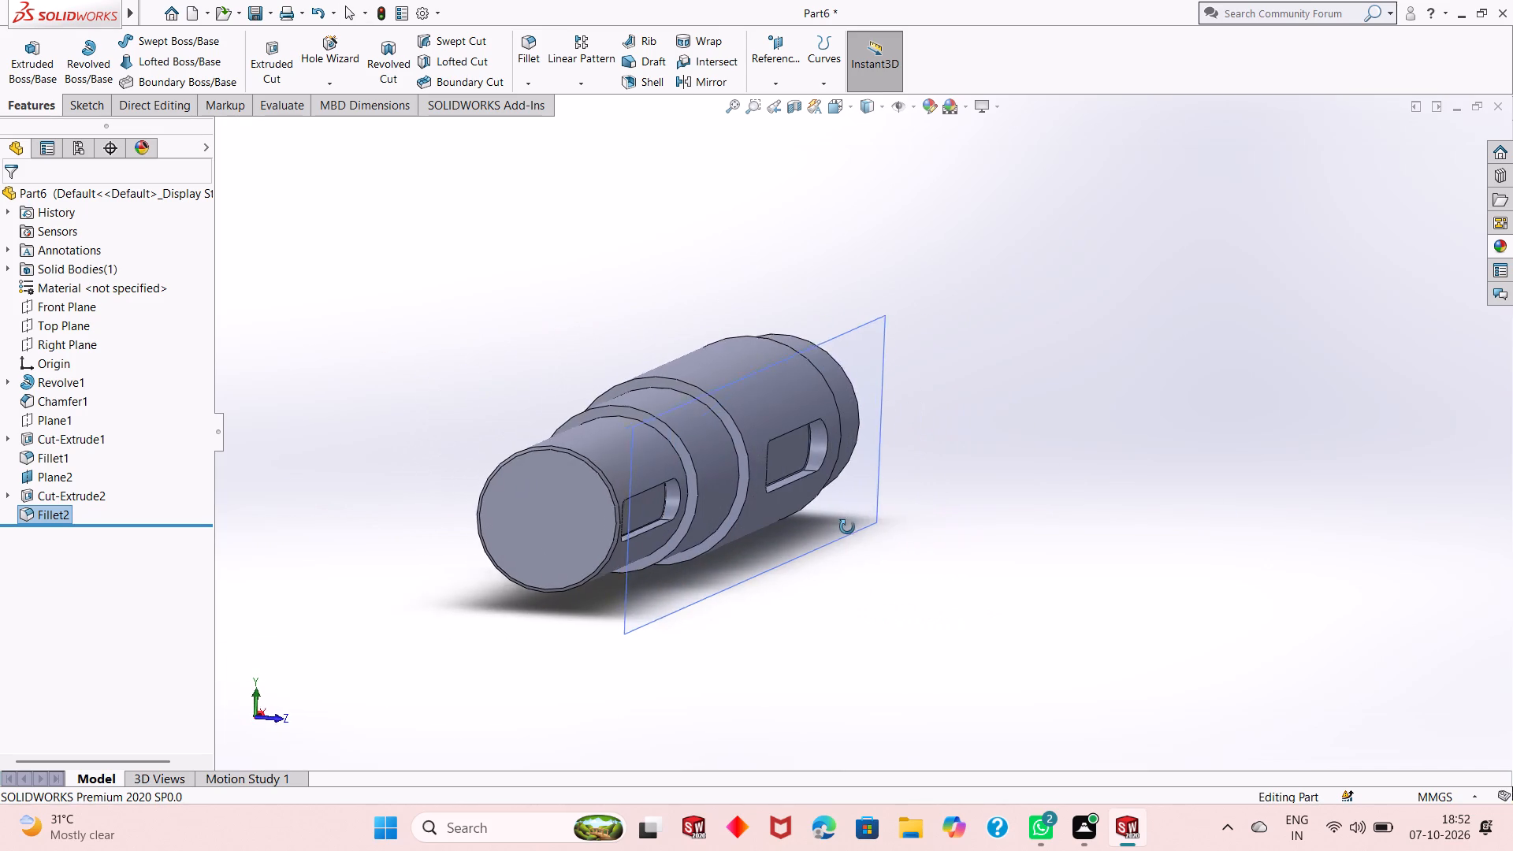
middle_drag(847, 527, 818, 527)
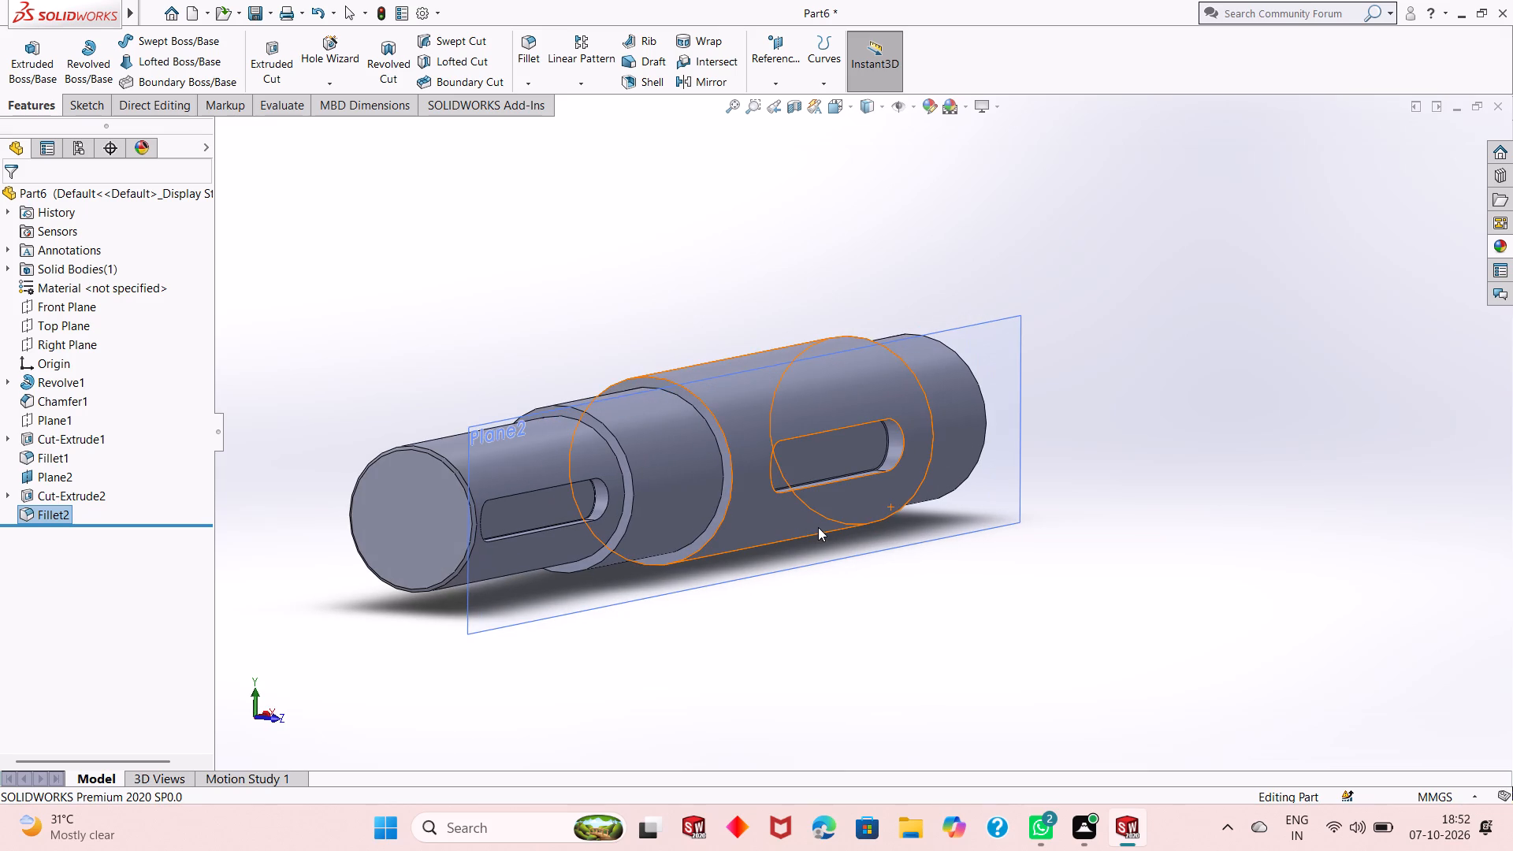
right_click(1014, 336)
click(1079, 309)
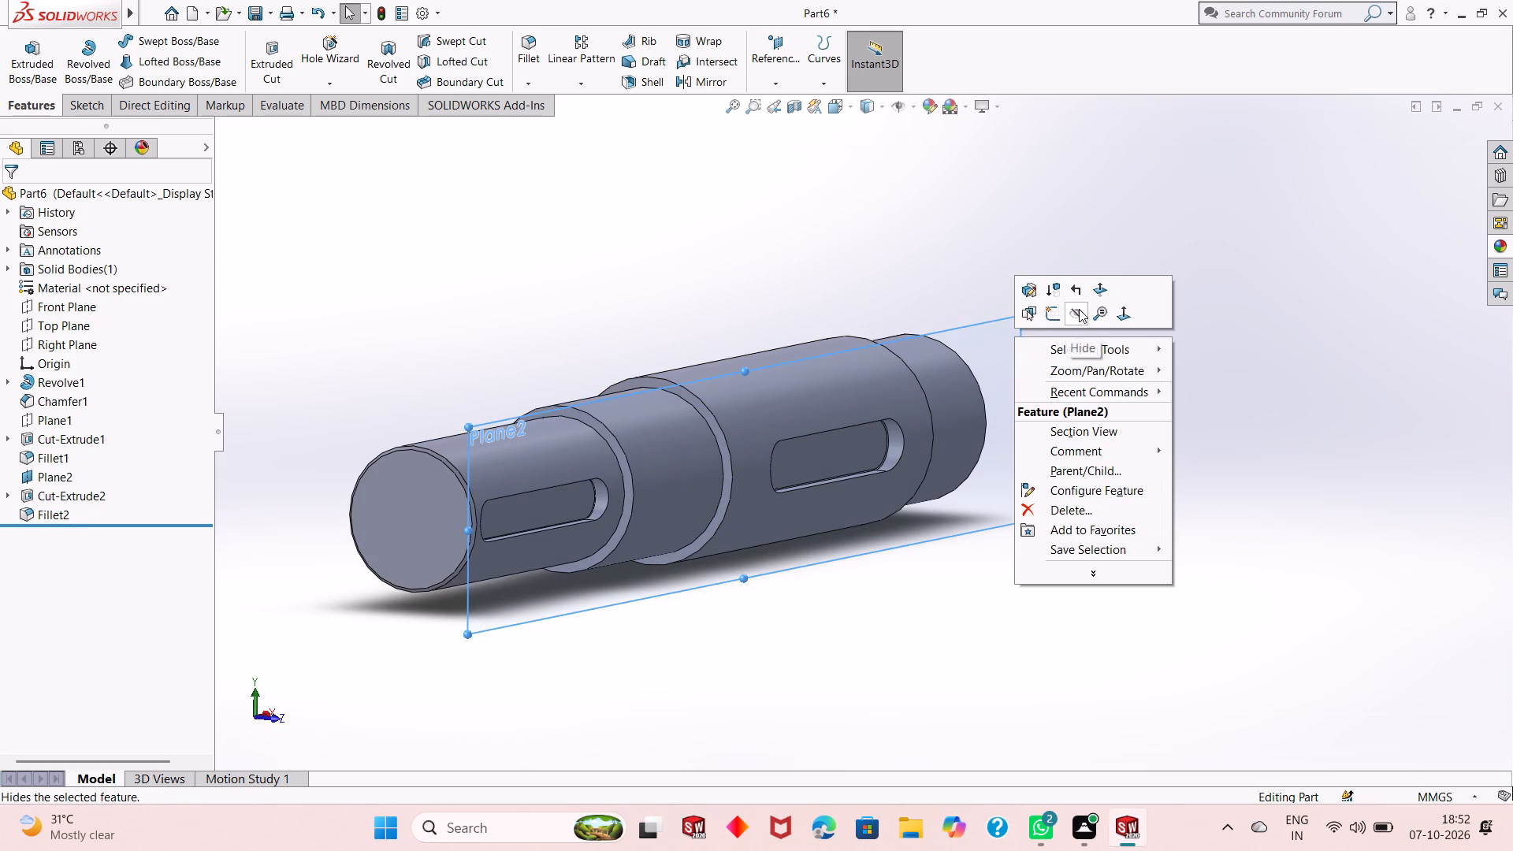
Inspect the stepped shaft from several angles, examining both keyways and the opposite side.
scroll(935, 397, up, 2)
scroll(883, 472, up, 1)
middle_drag(883, 472, 969, 494)
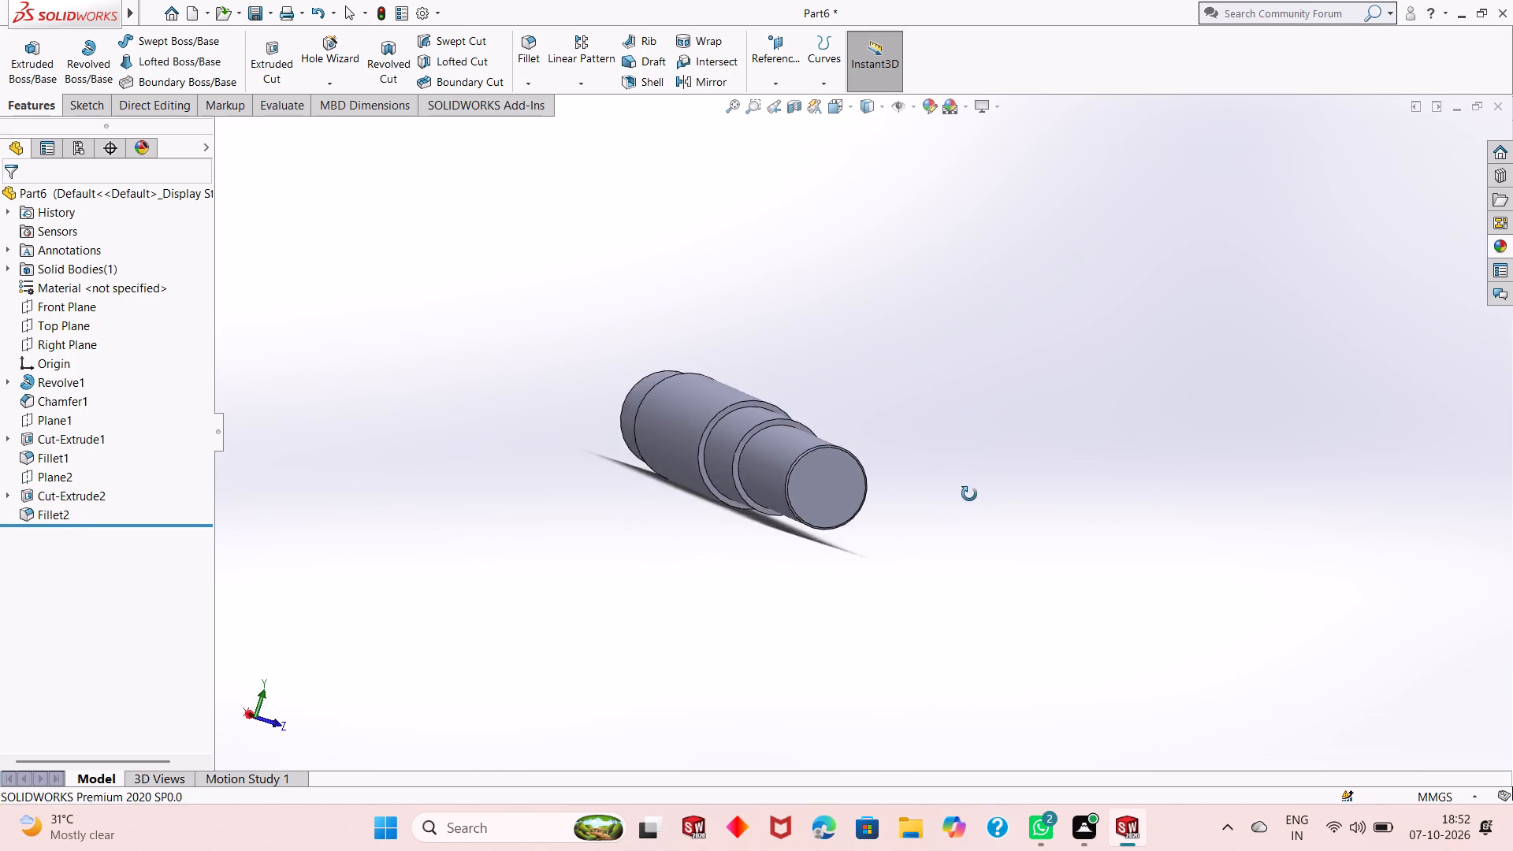
middle_drag(969, 494, 890, 504)
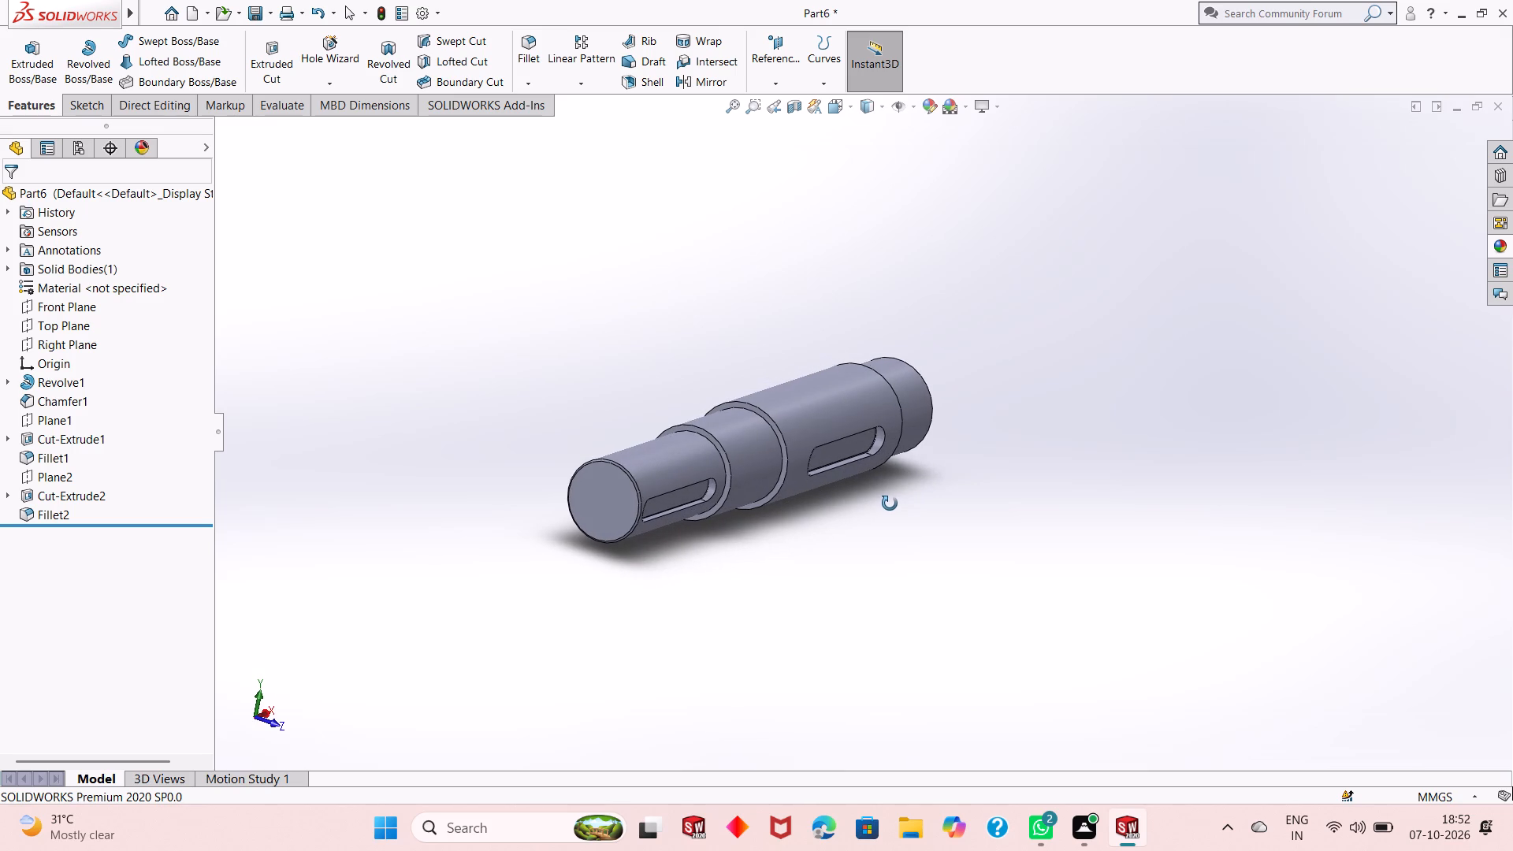
middle_drag(890, 504, 874, 476)
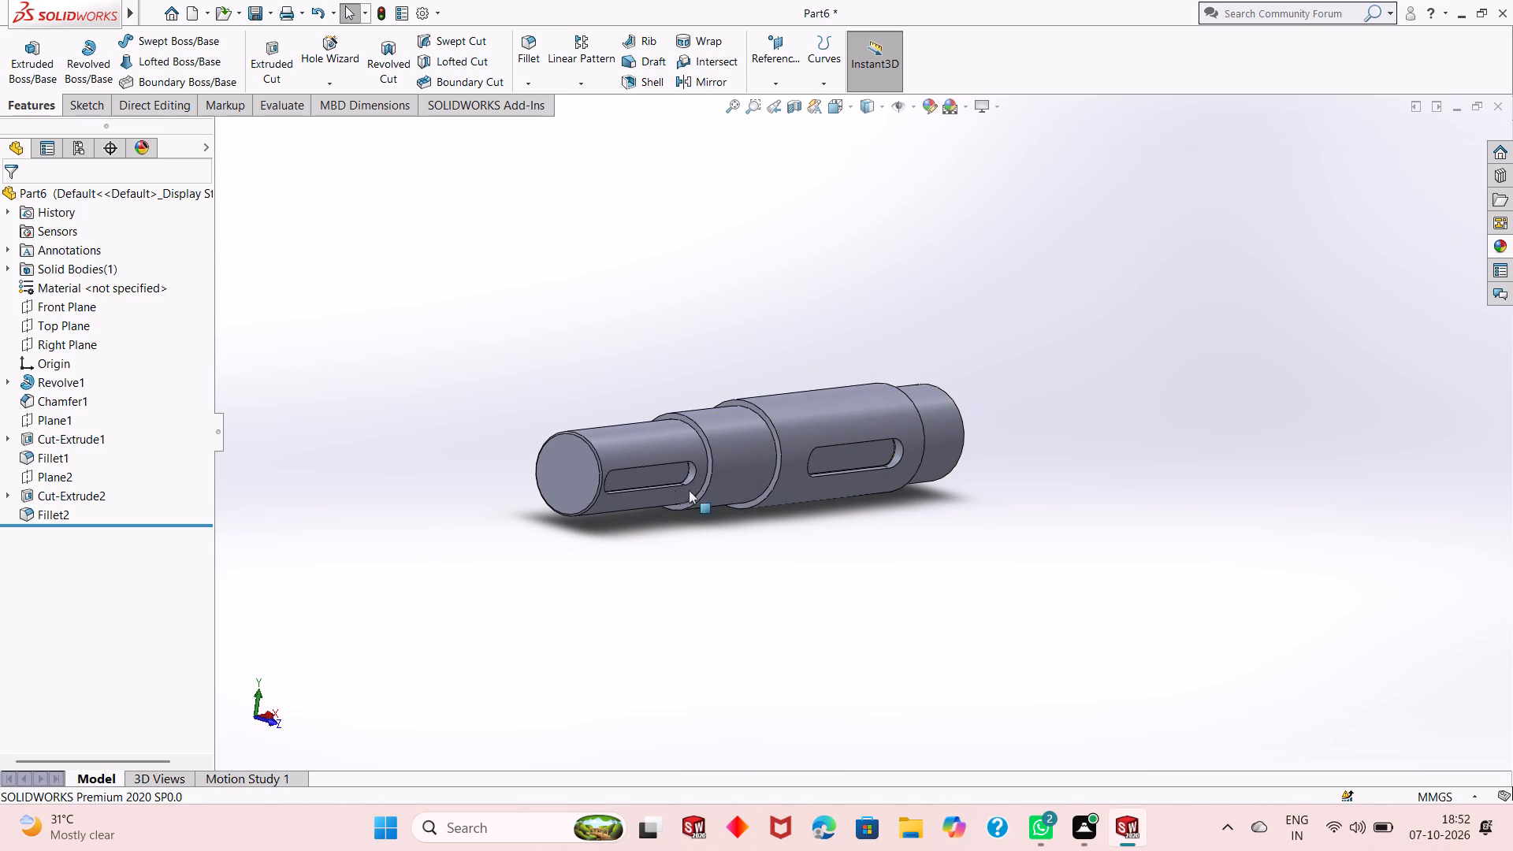
middle_drag(880, 536, 1073, 537)
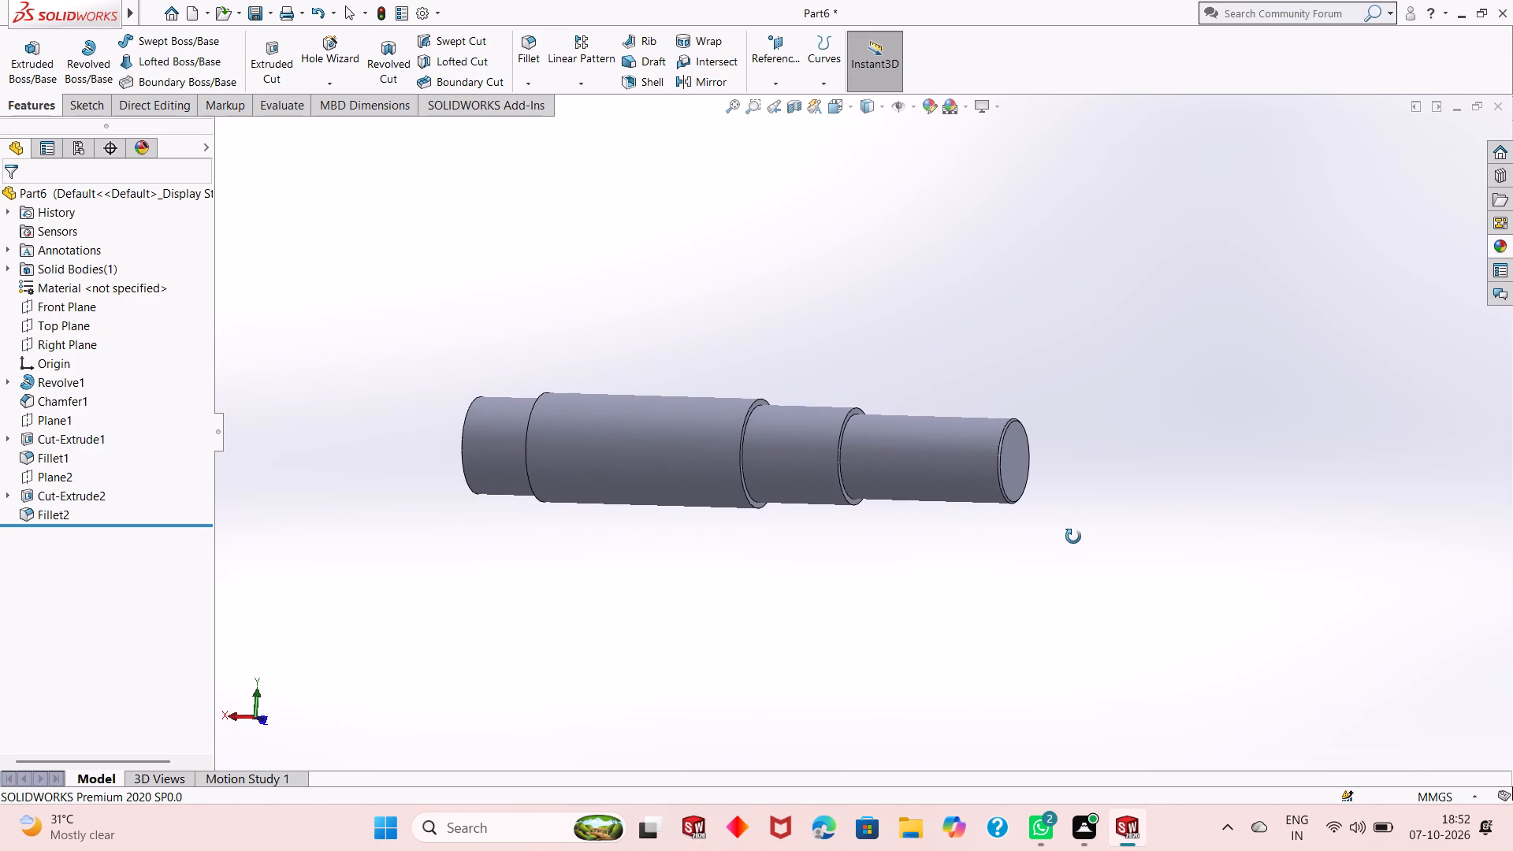
middle_drag(1073, 537, 953, 541)
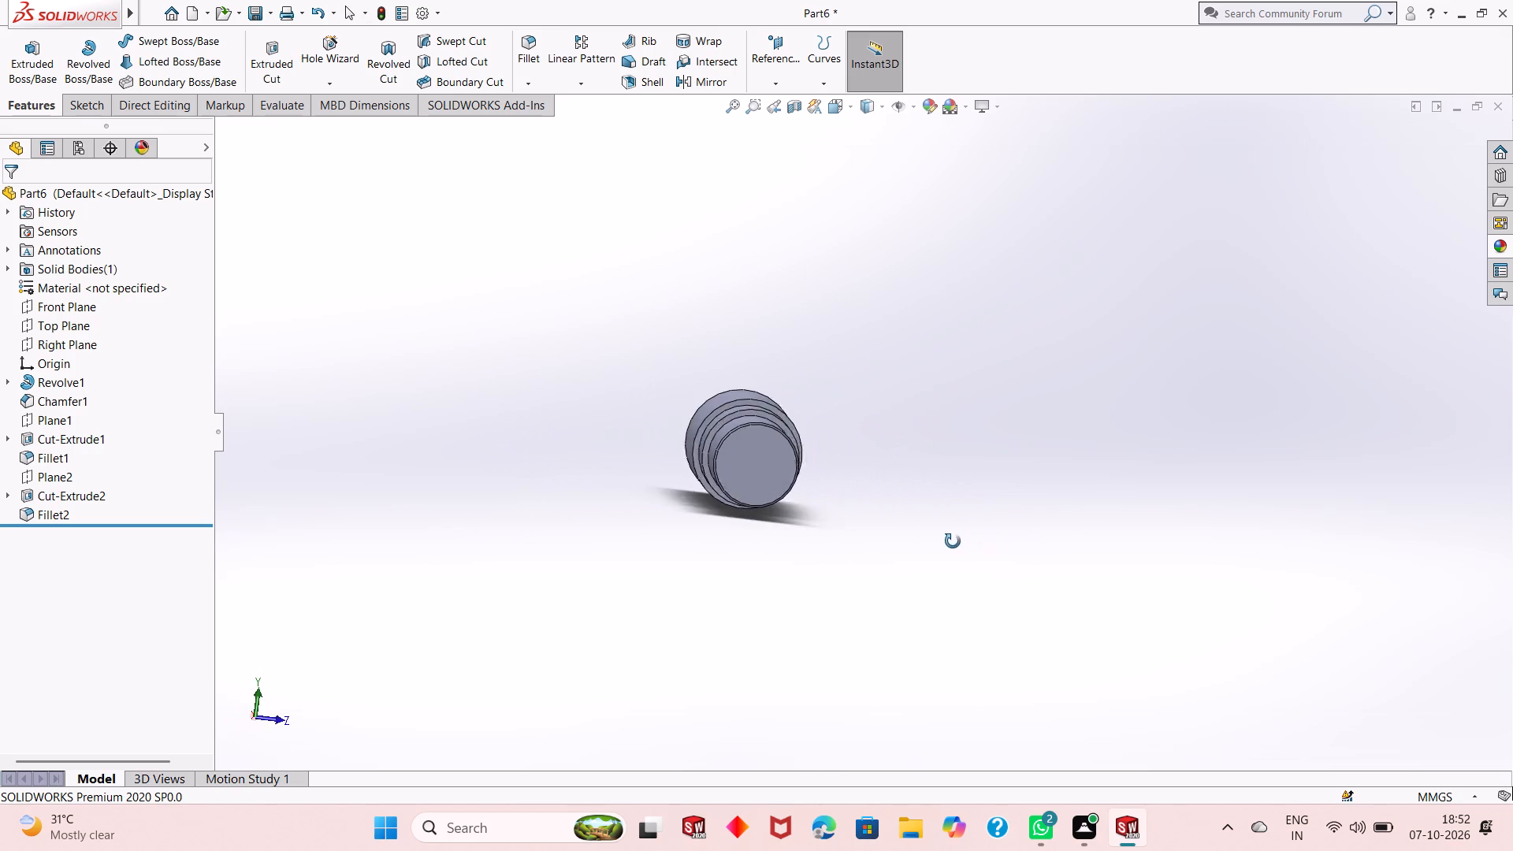
middle_drag(953, 541, 897, 552)
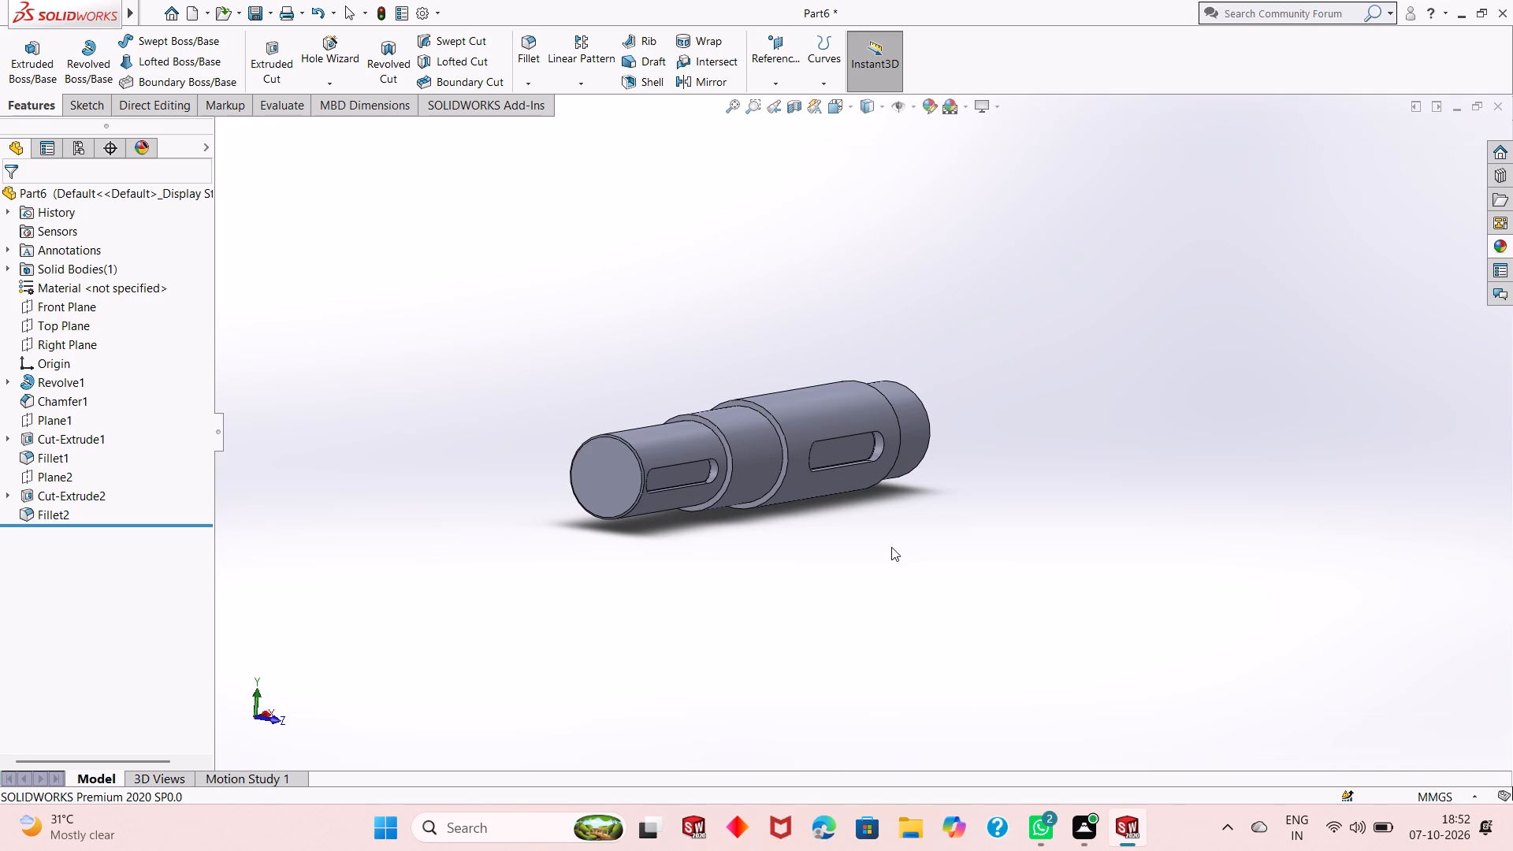
scroll(846, 500, down, 3)
scroll(834, 516, up, 1)
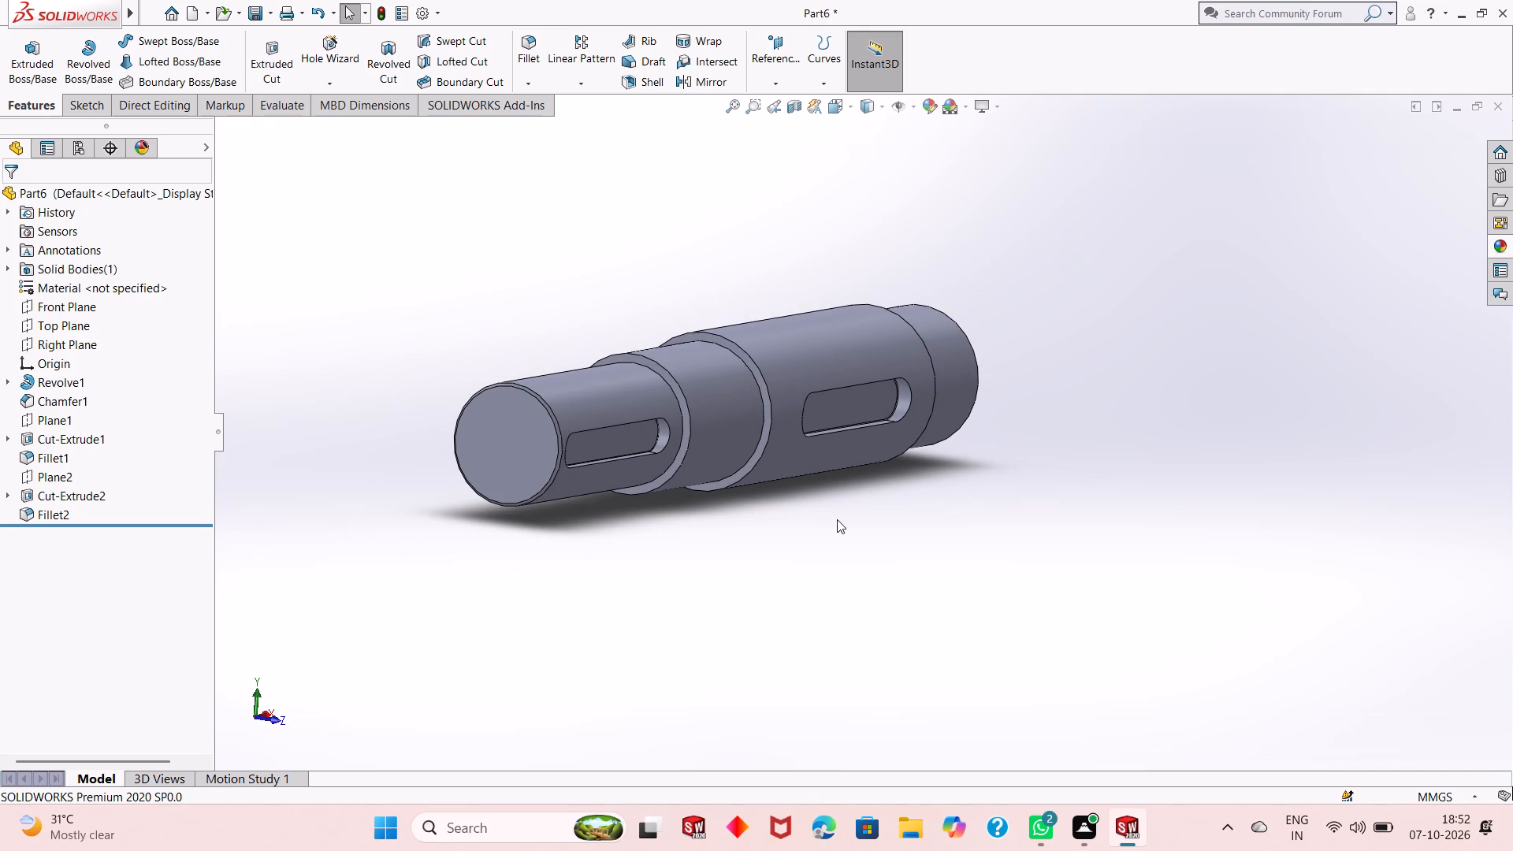
scroll(777, 518, up, 2)
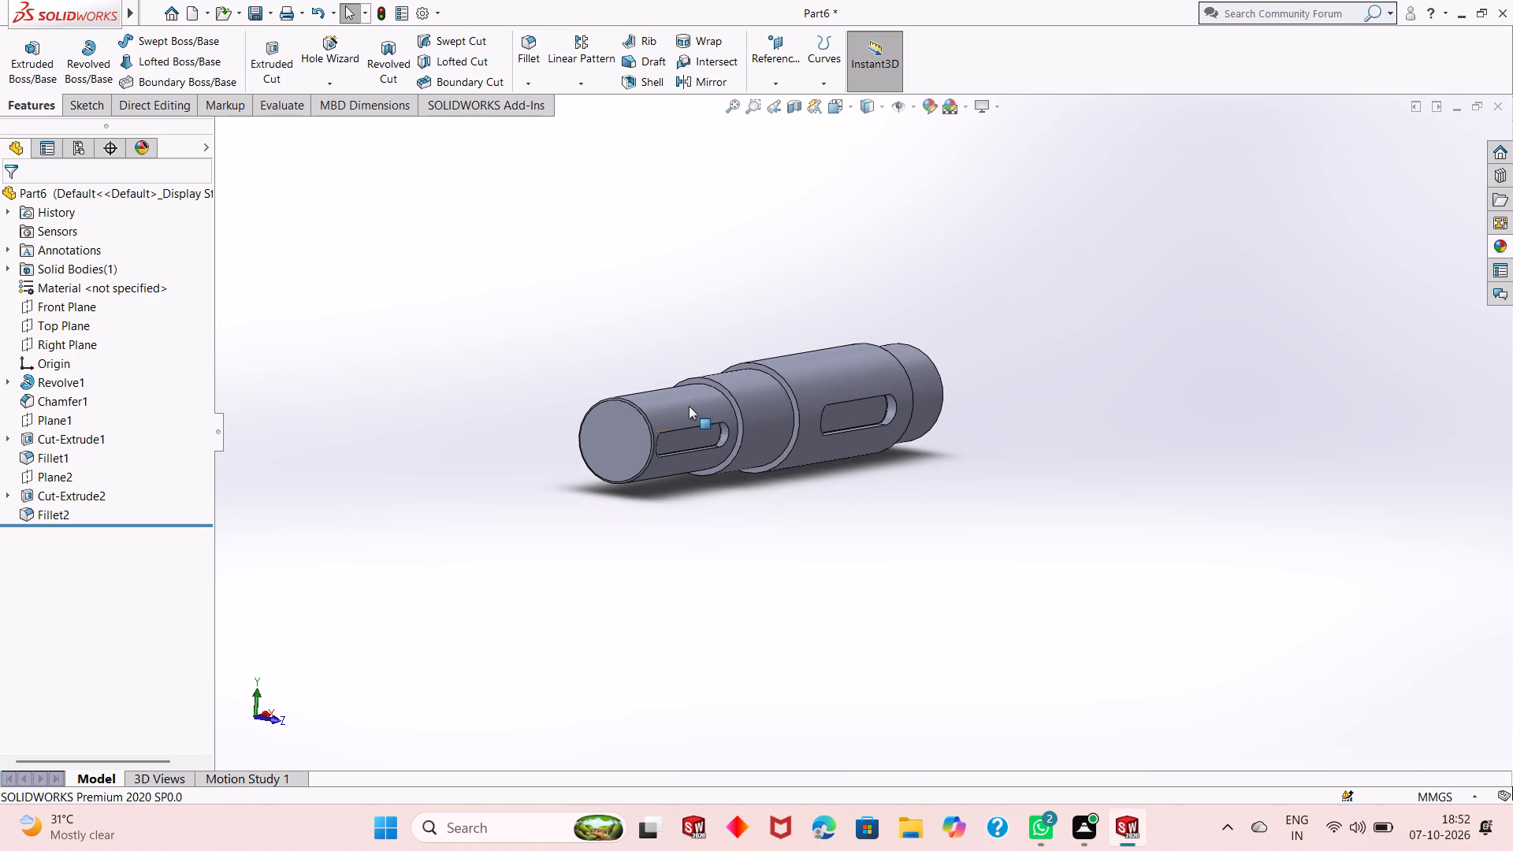
scroll(685, 405, down, 2)
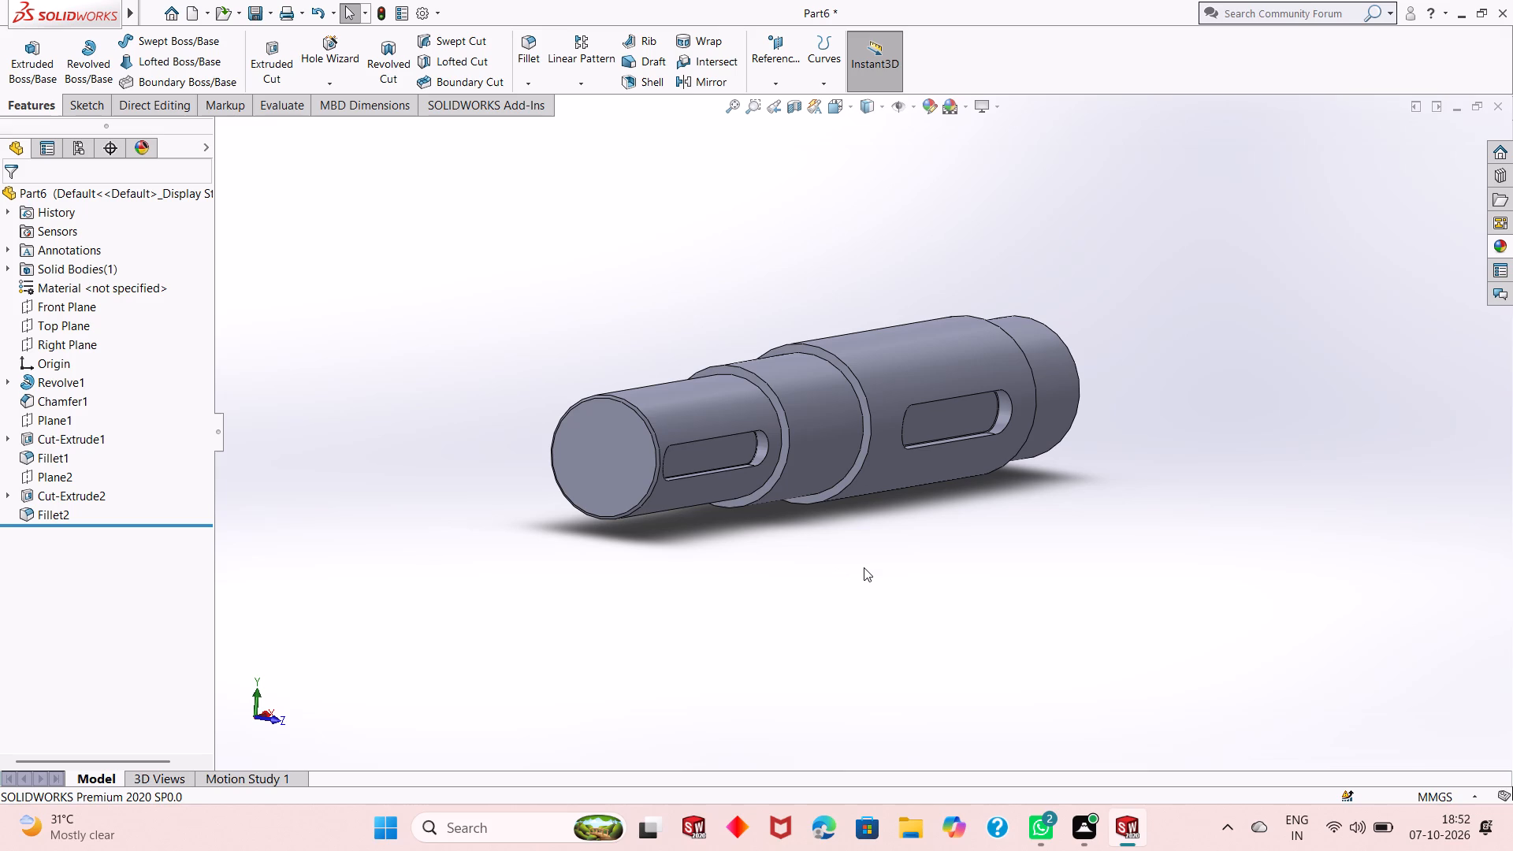
middle_drag(864, 567, 902, 563)
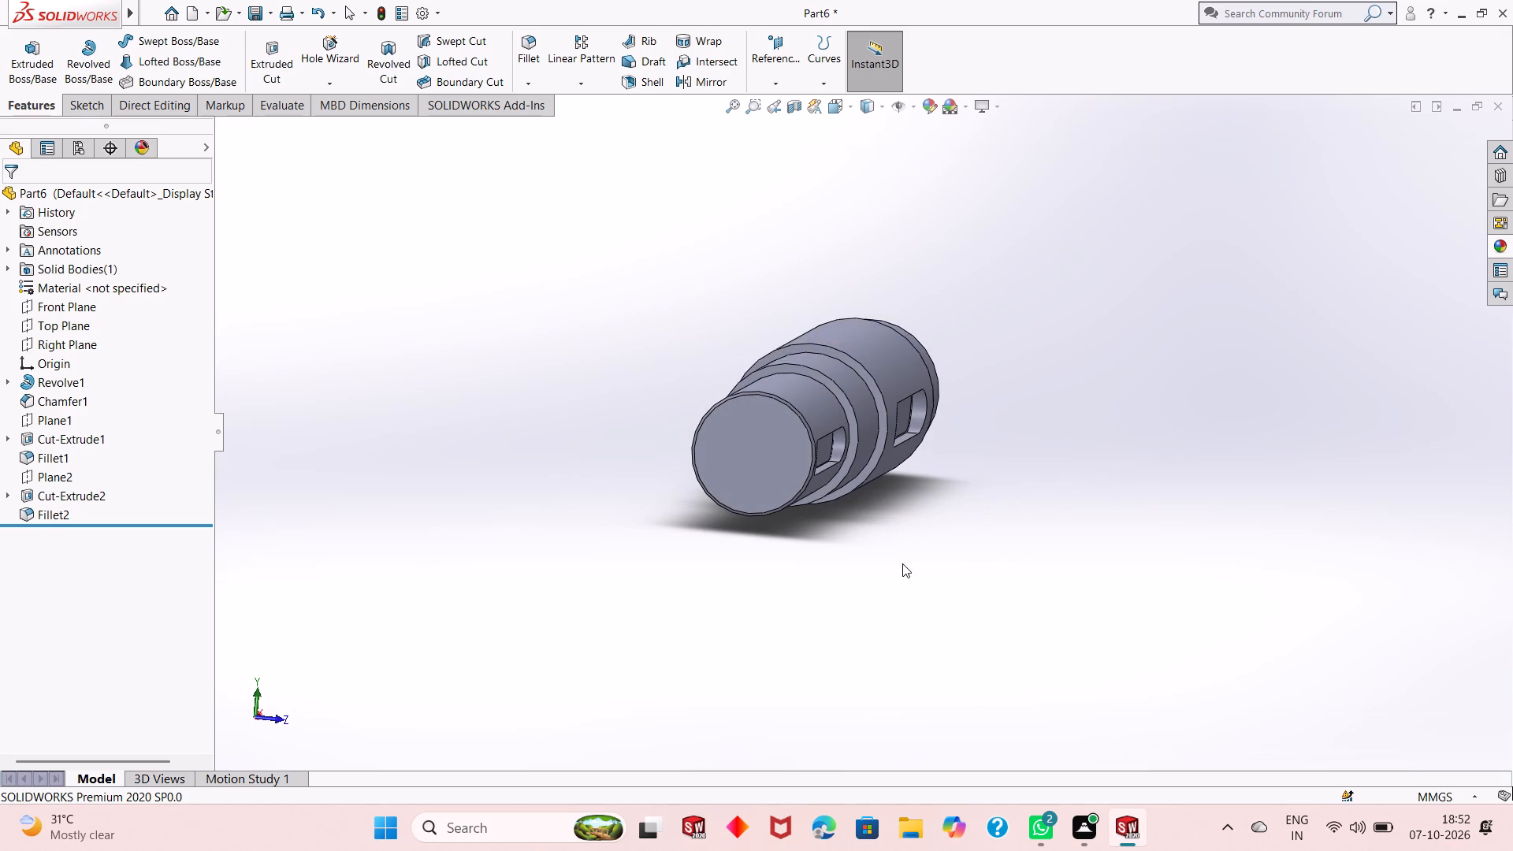
Create a reference plane offset 45 mm from the Front Plane, with the offset flipped to the side opposite the keyways.
click(797, 75)
click(806, 96)
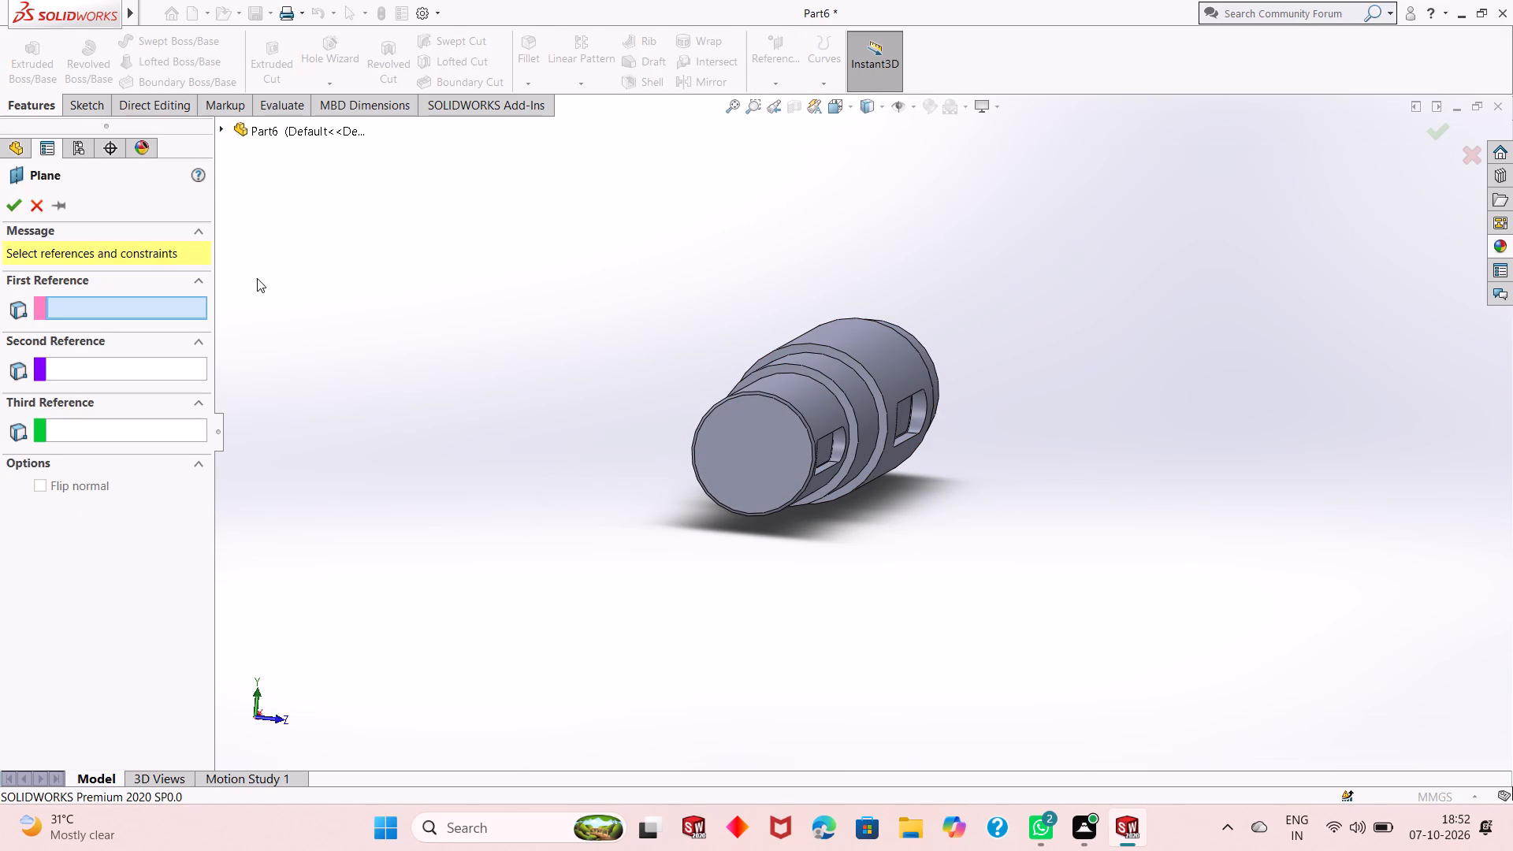
click(223, 127)
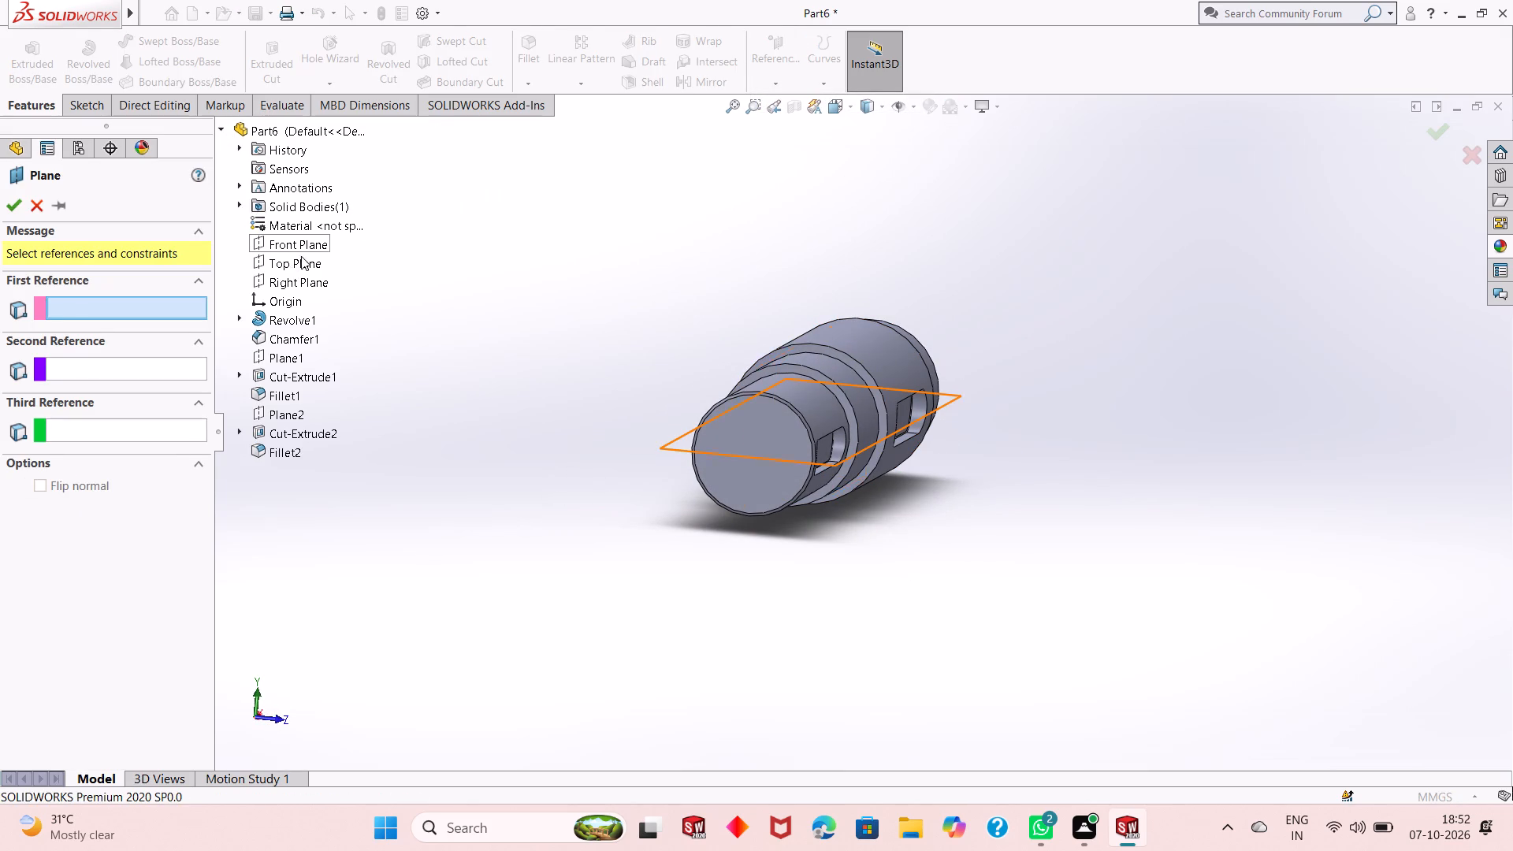
click(306, 238)
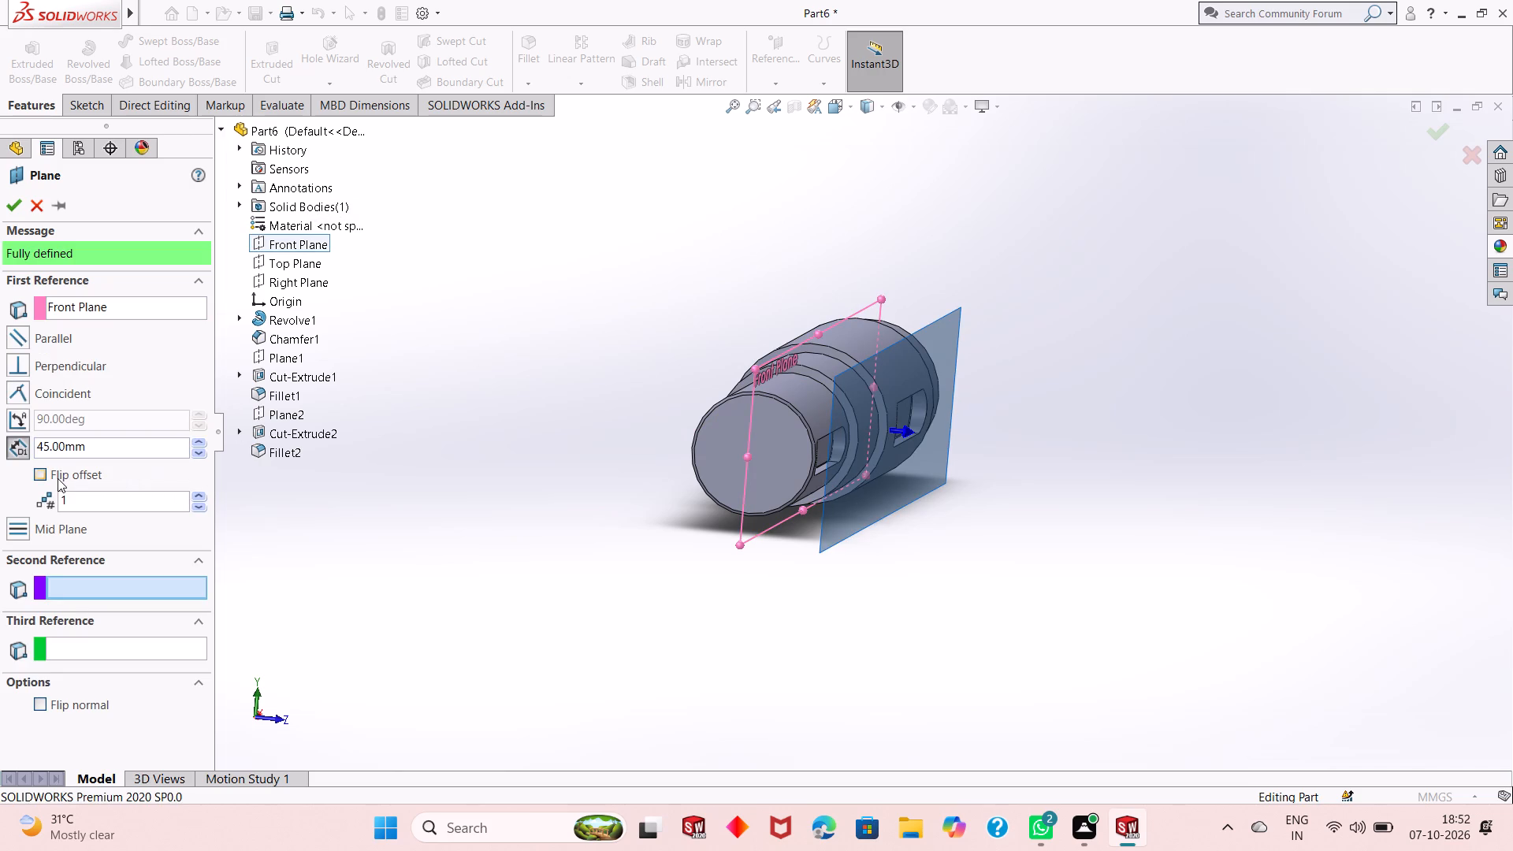
click(56, 477)
click(15, 213)
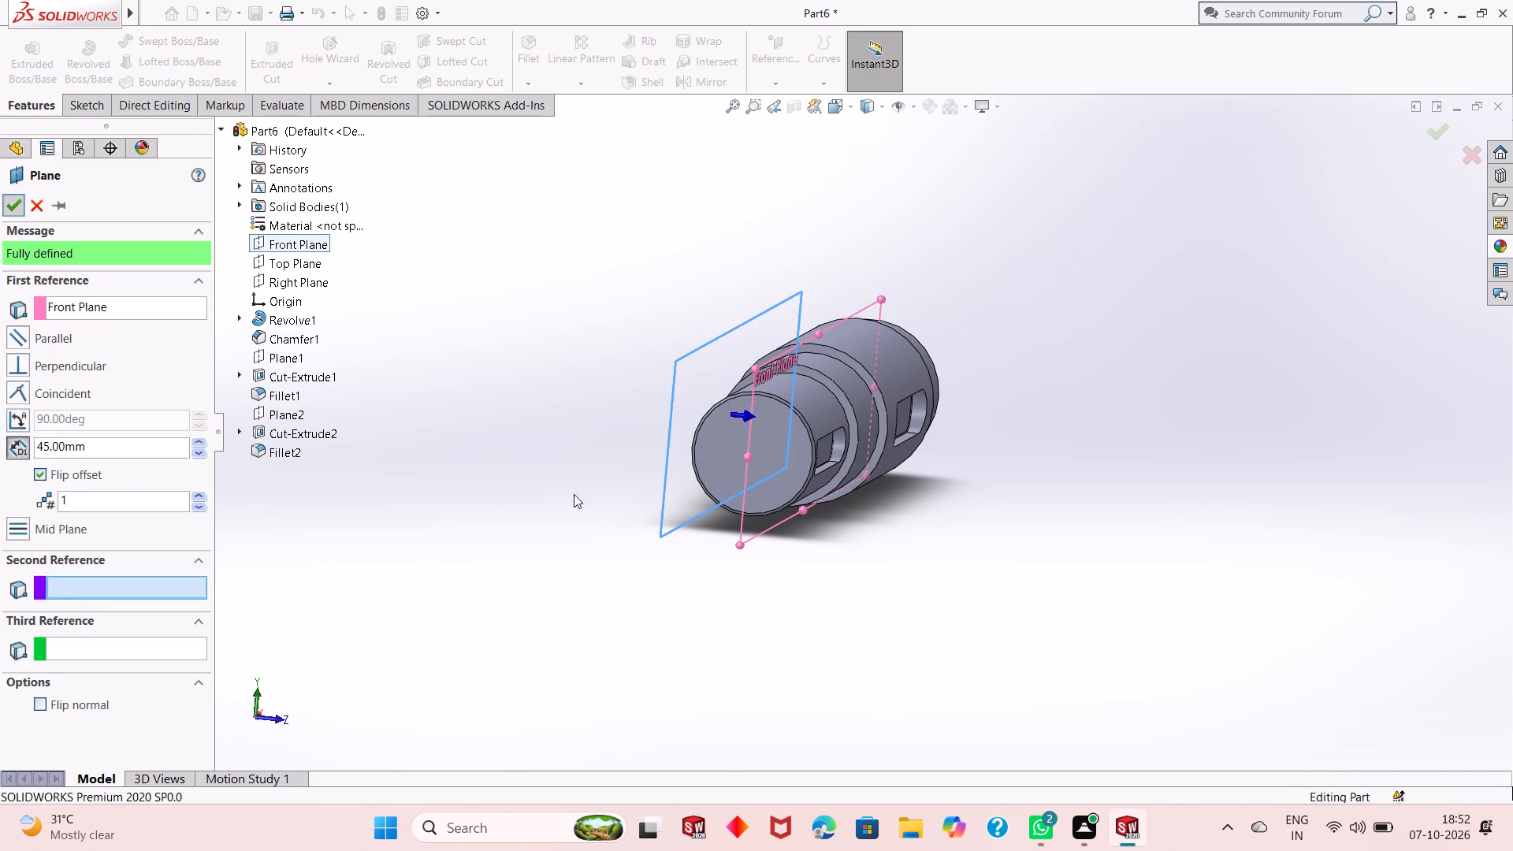
Start a sketch on the new 45 mm offset plane, viewed normal to it.
middle_drag(660, 530, 951, 463)
click(1051, 373)
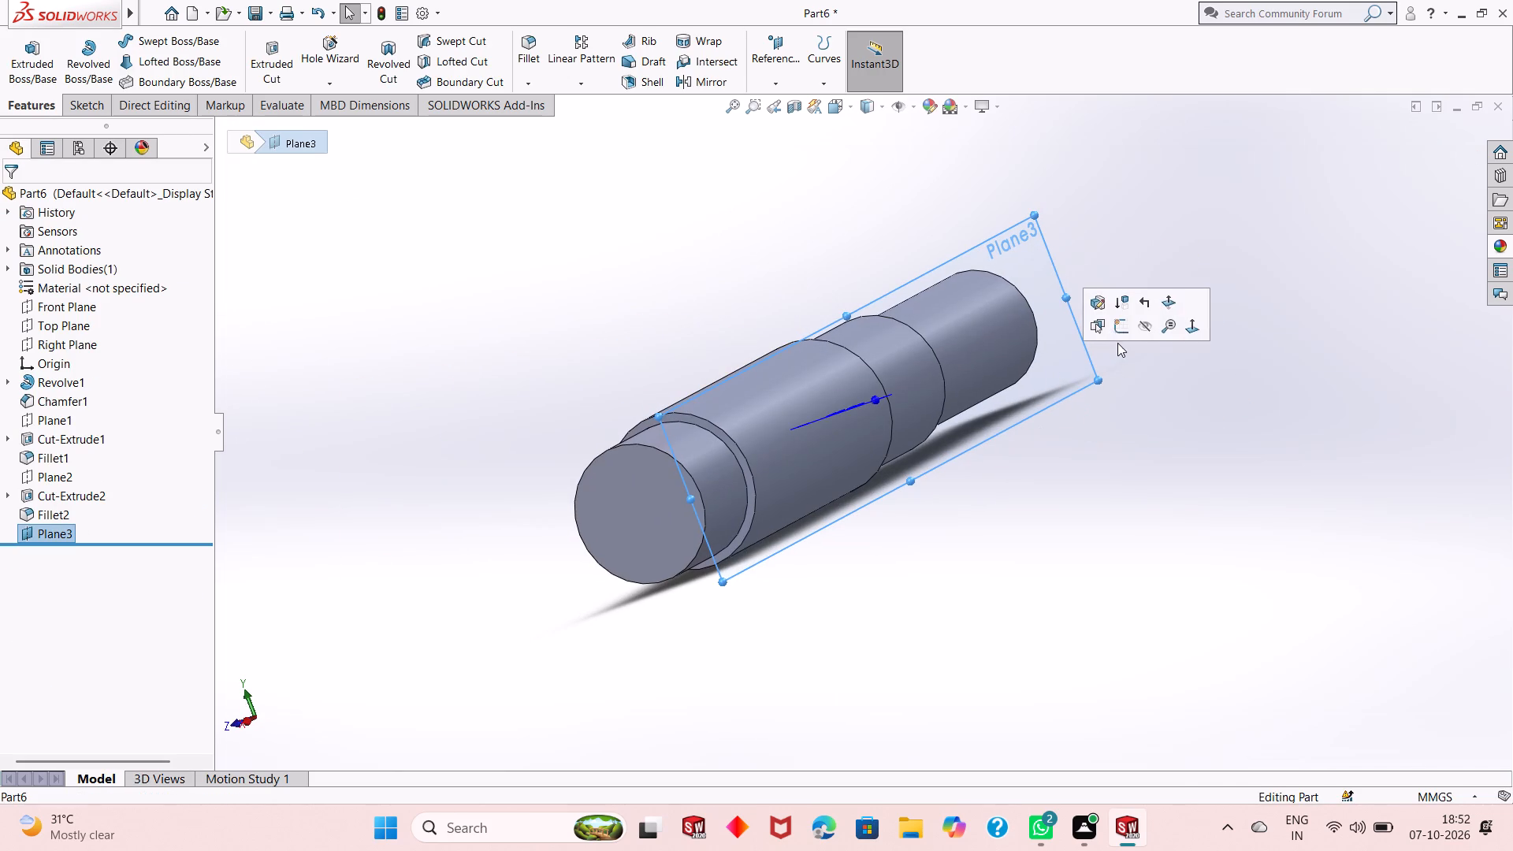
click(1119, 320)
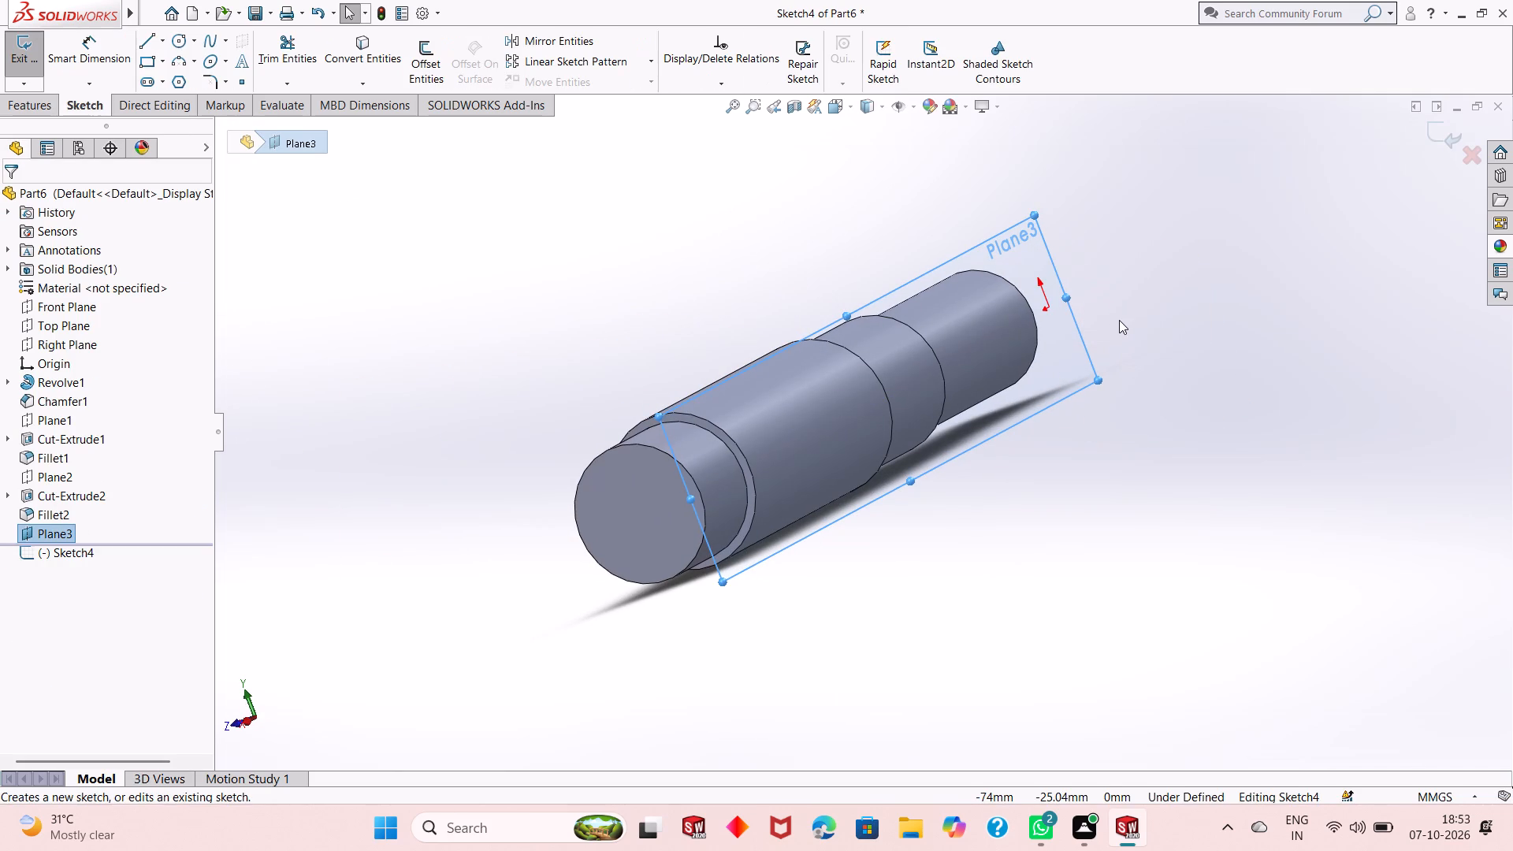
key(ctrl+8)
key(ctrl+8)
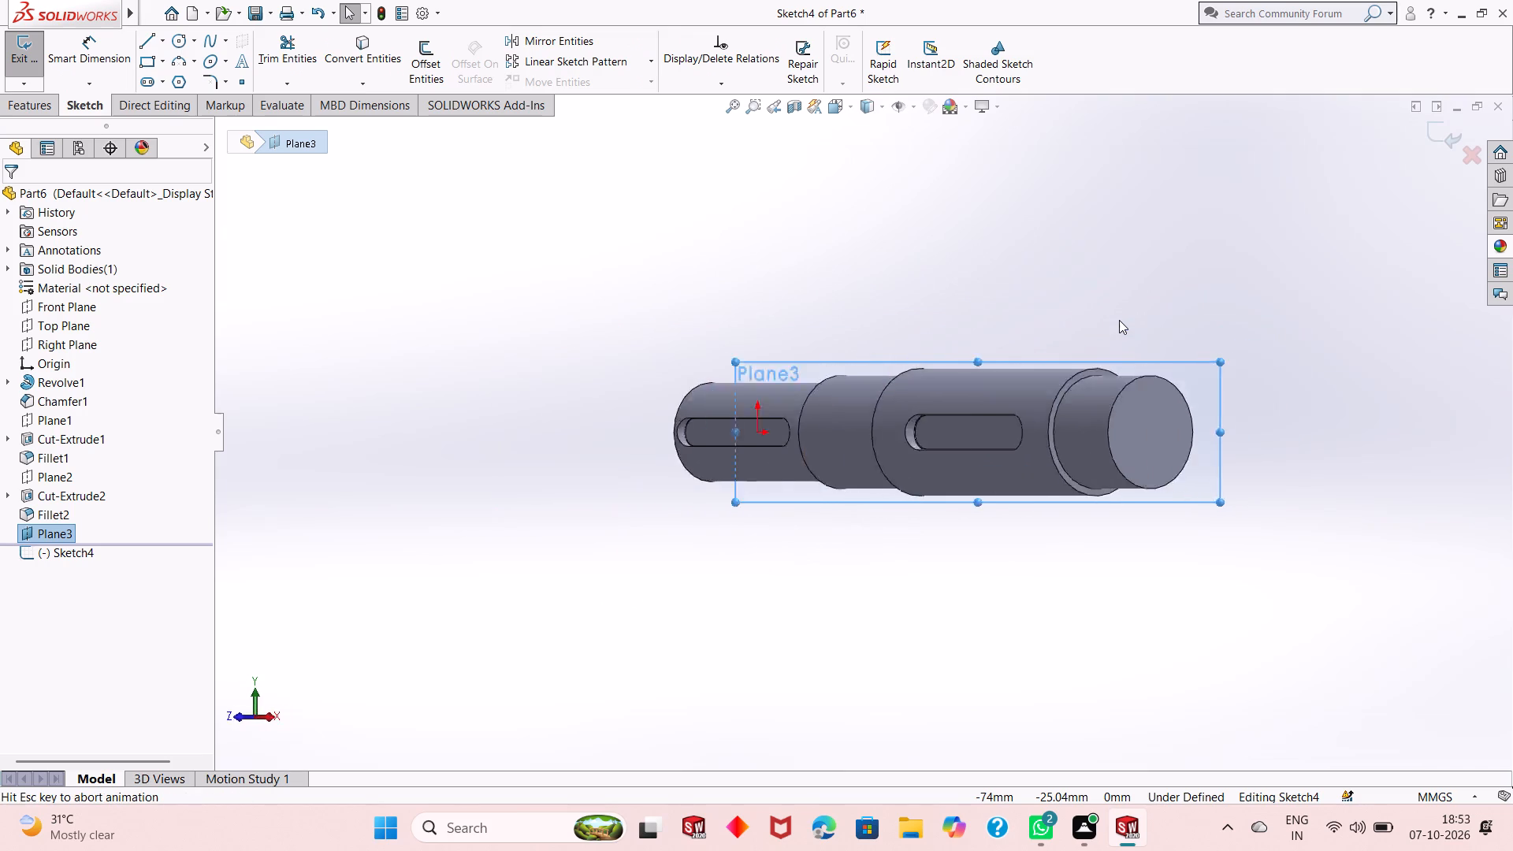
scroll(804, 434, up, 2)
click(640, 559)
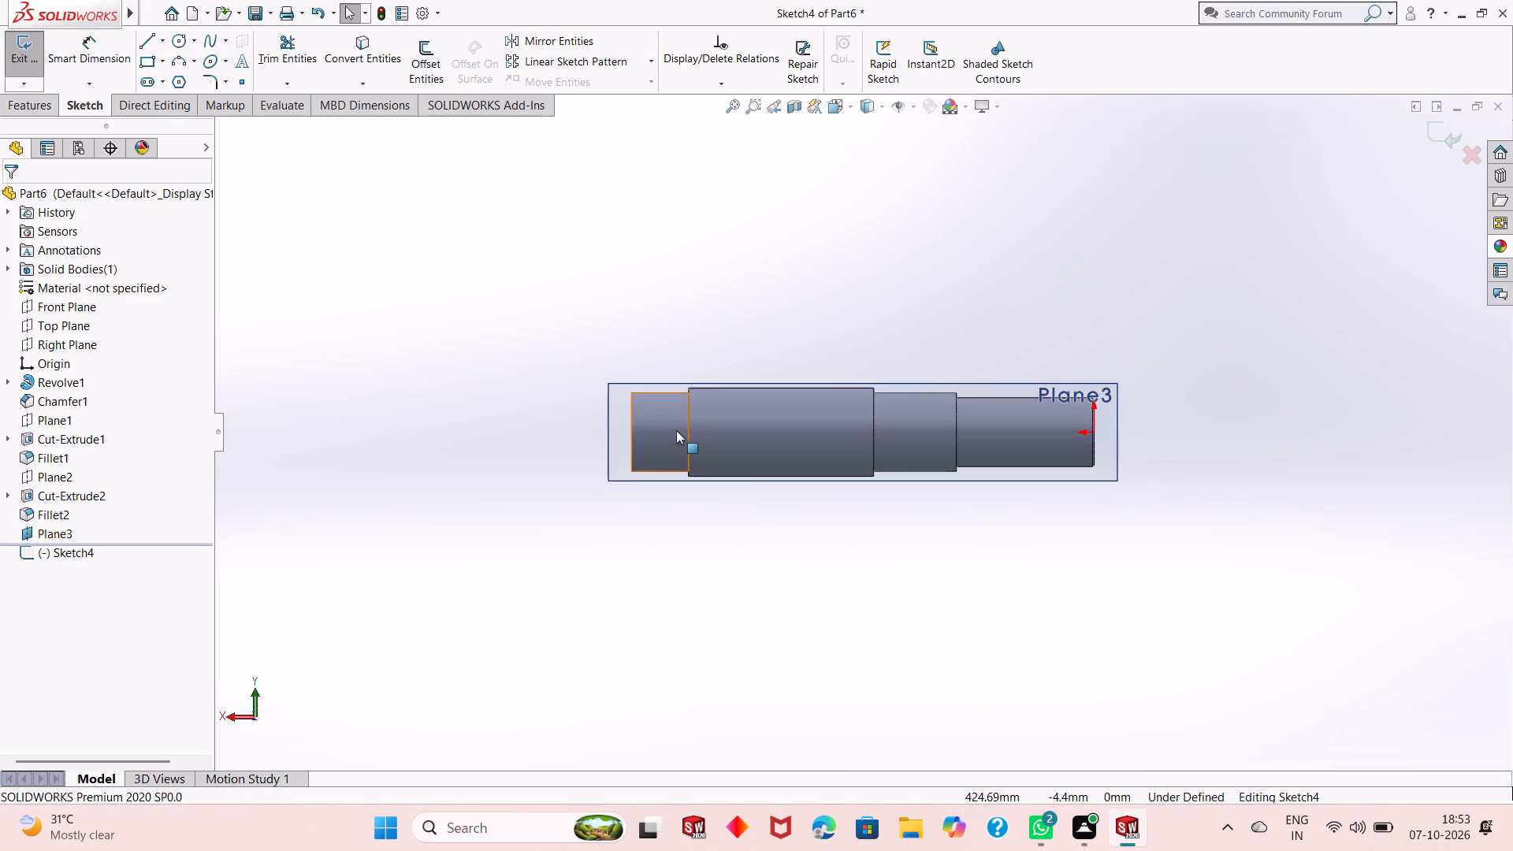
scroll(664, 420, down, 1)
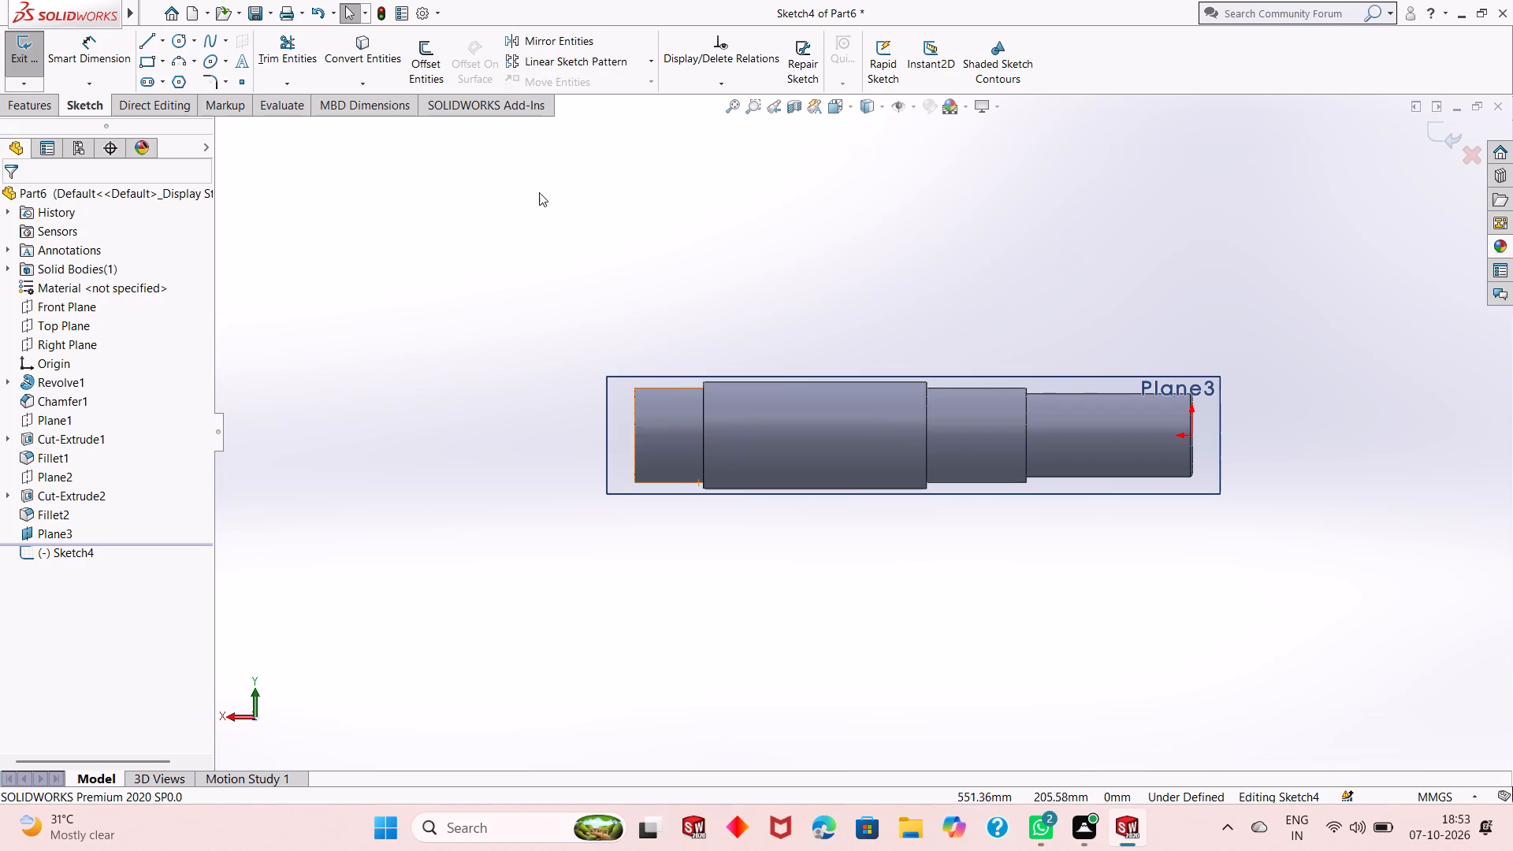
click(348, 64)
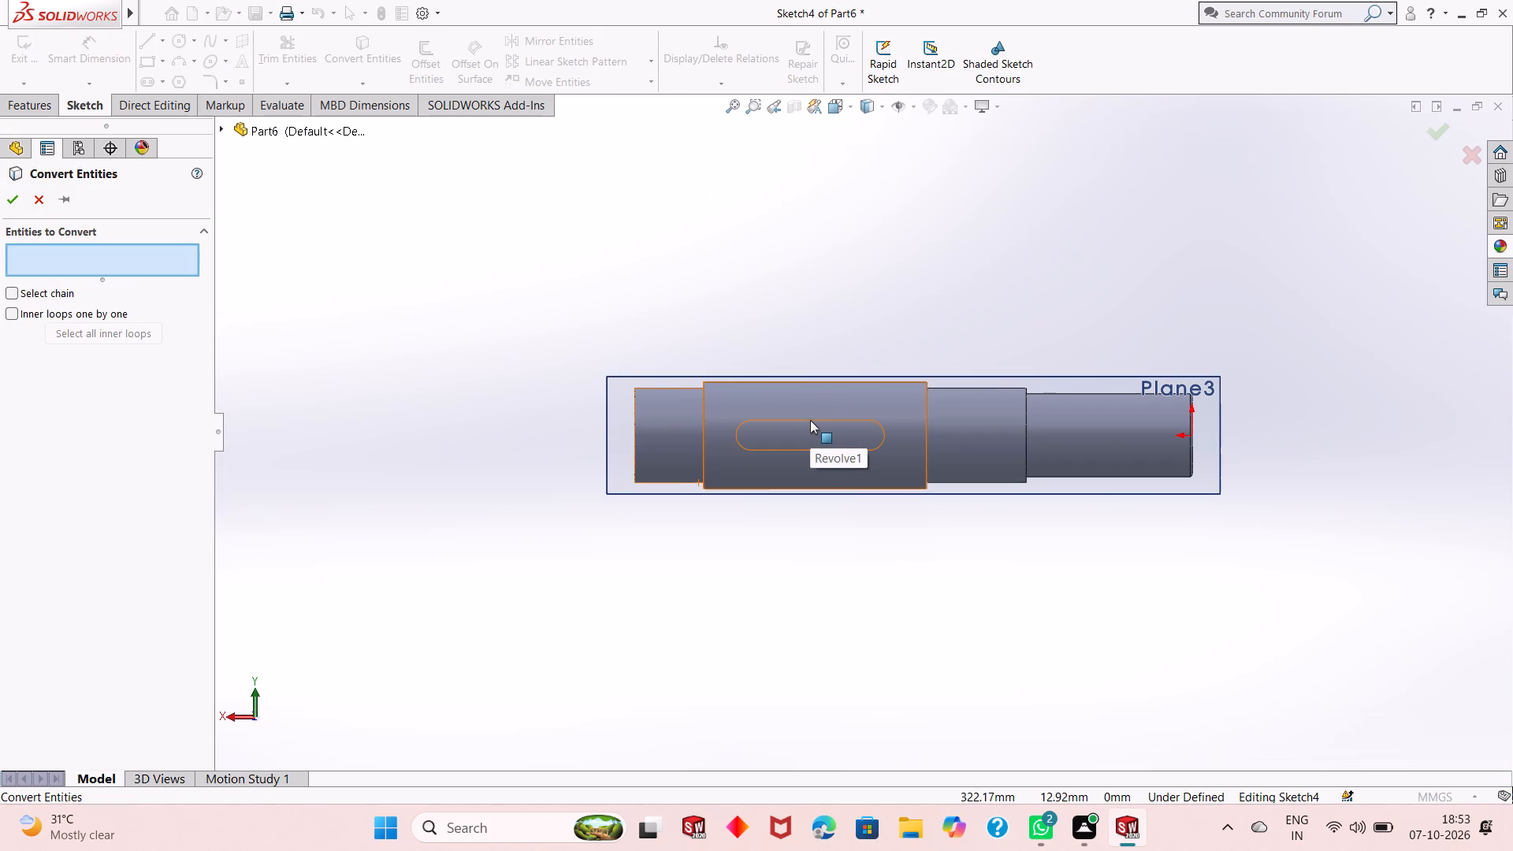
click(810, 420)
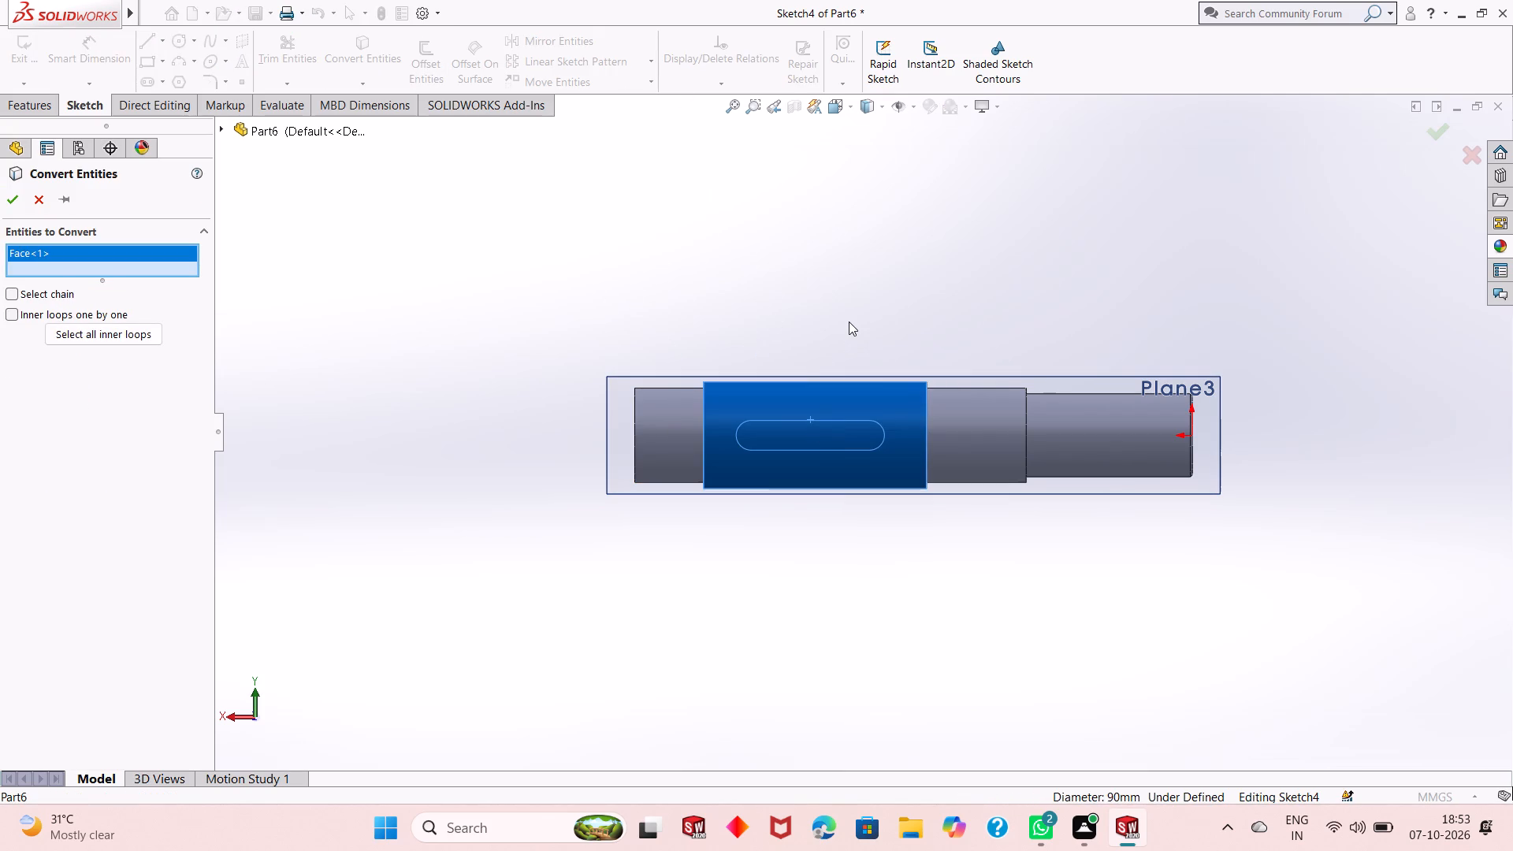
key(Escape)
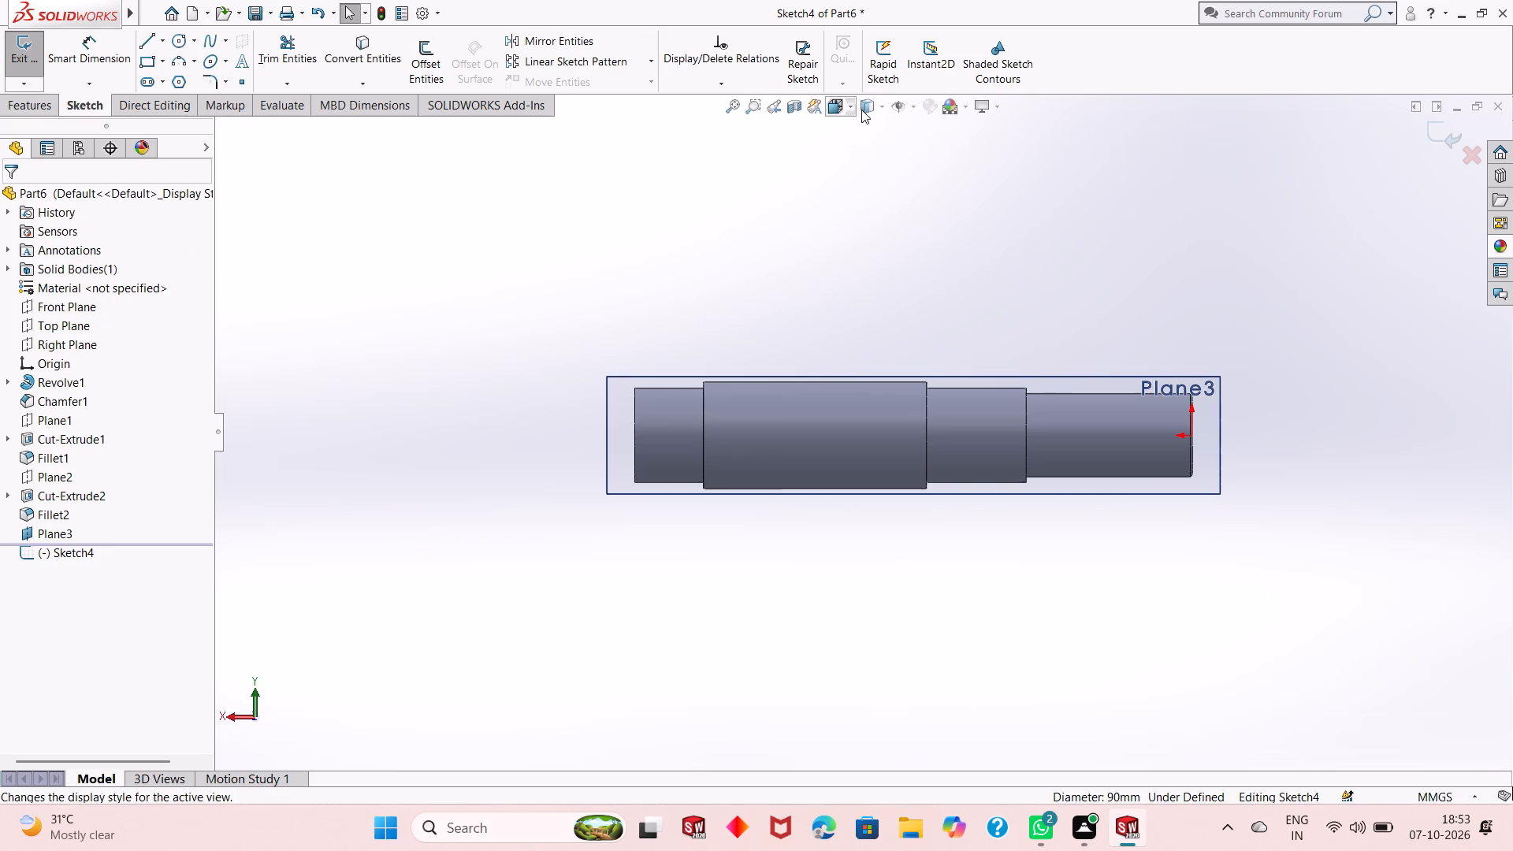
With hidden lines visible, convert the four outline edges of the largest-diameter section's keyway into the sketch, then restore shaded-with-edges display.
click(877, 110)
click(872, 192)
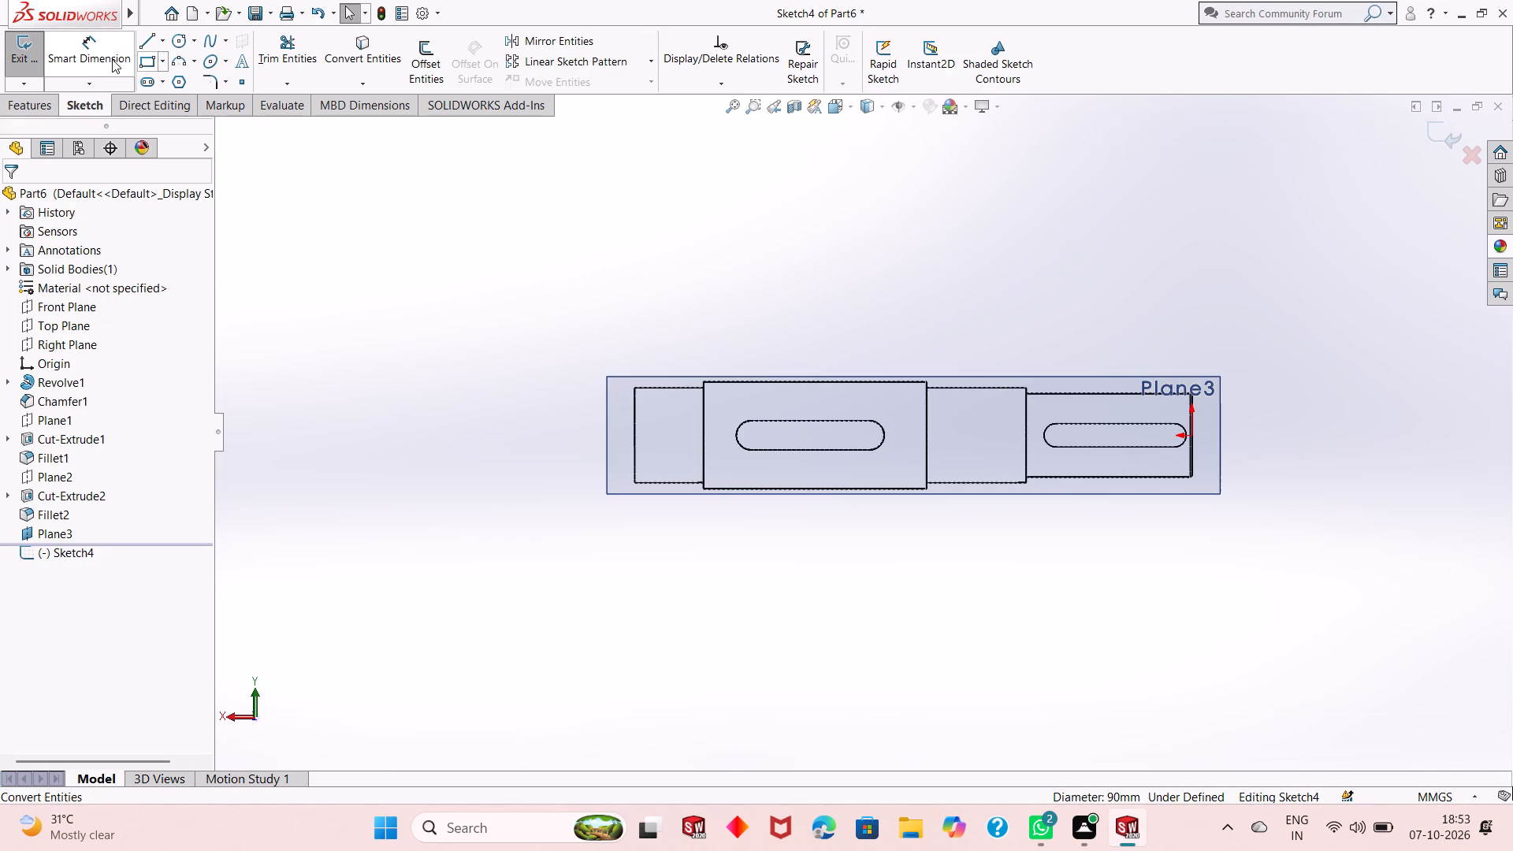
click(353, 51)
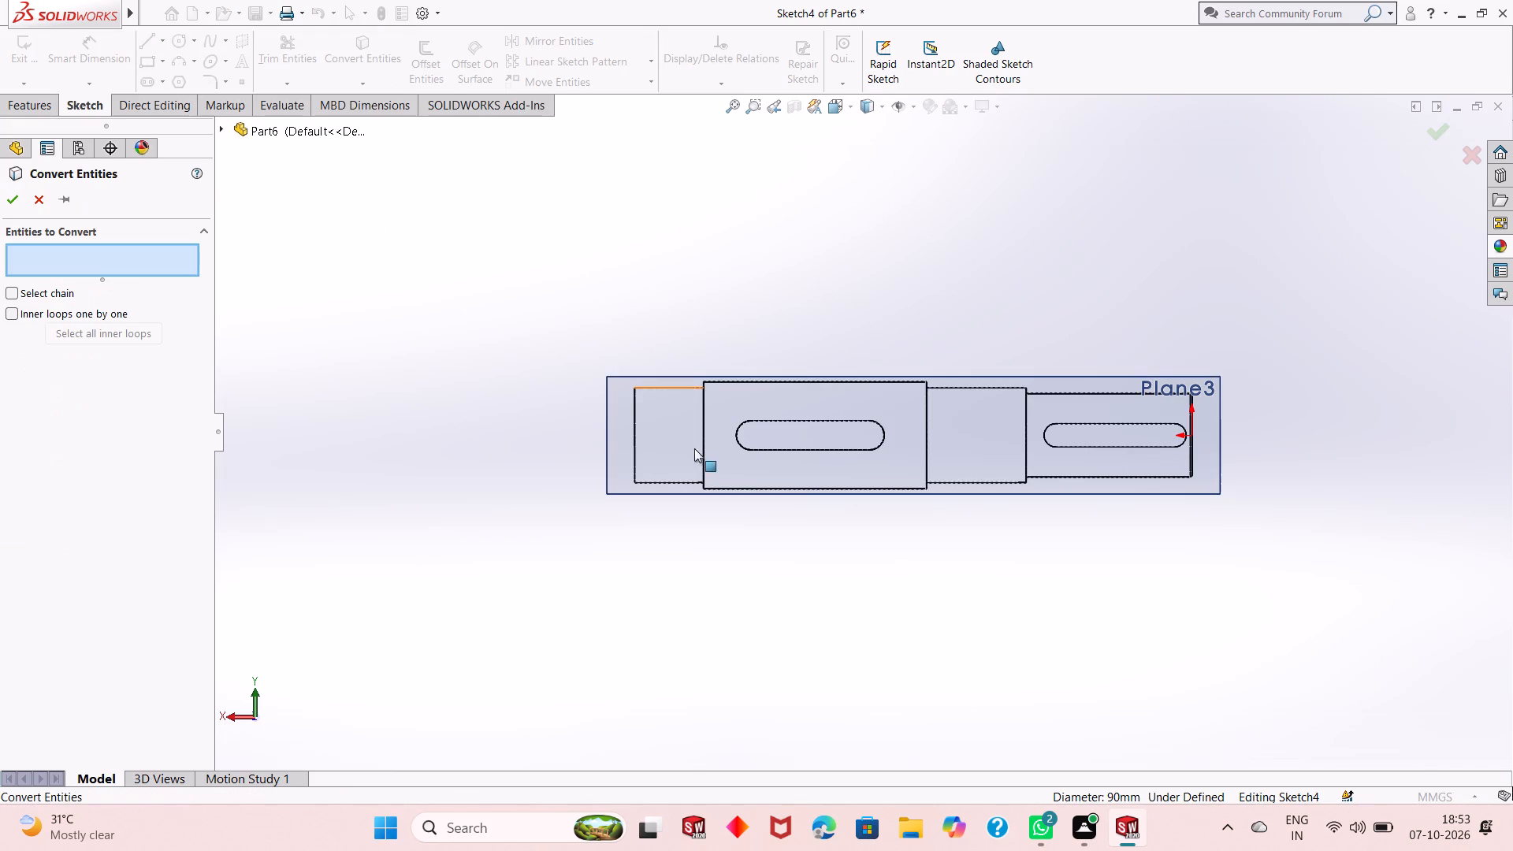
click(781, 421)
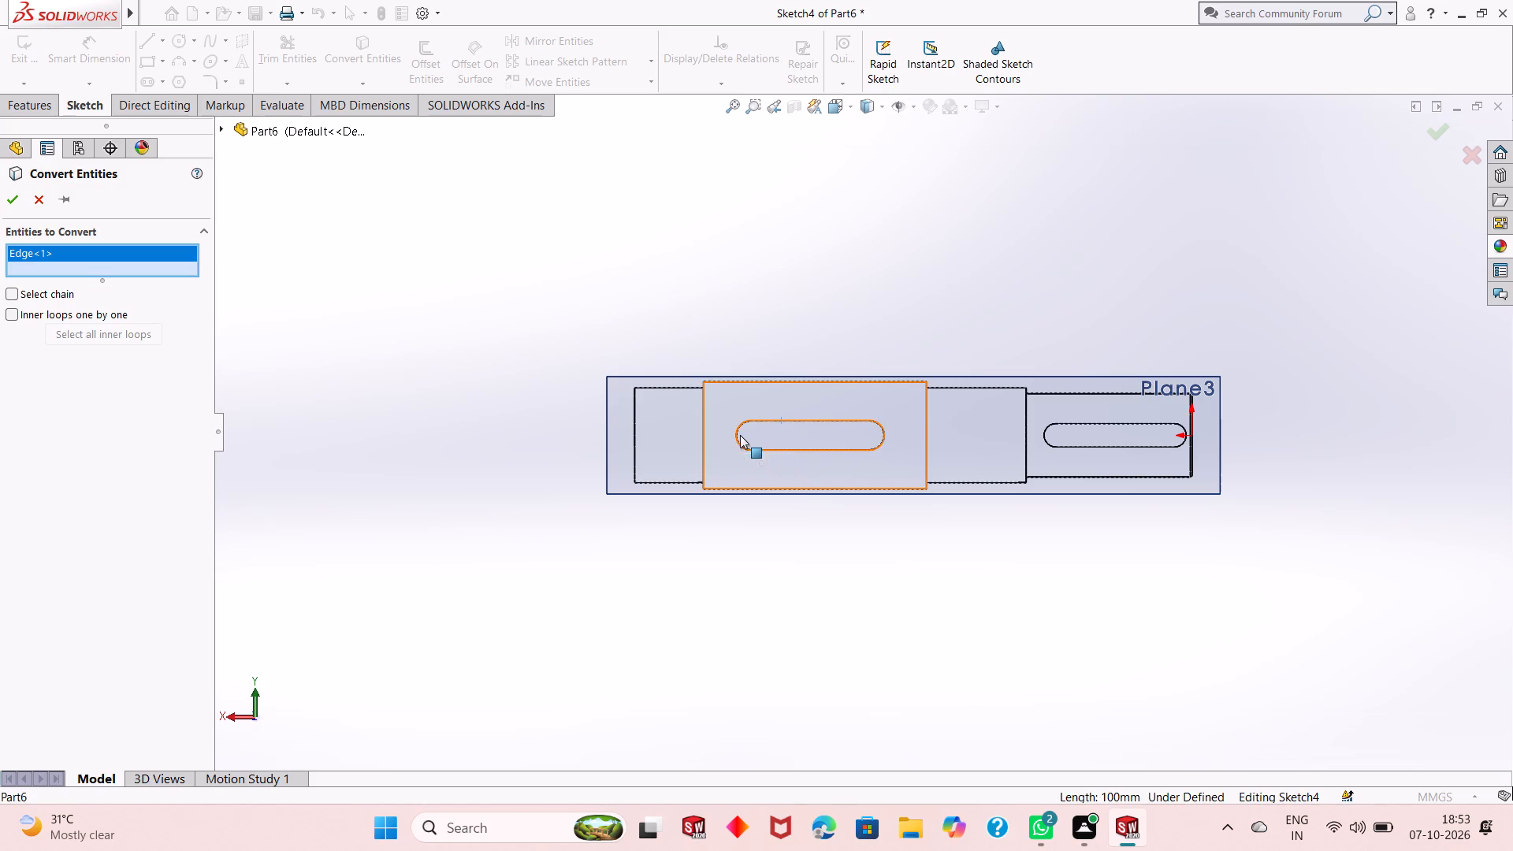
click(740, 428)
click(779, 452)
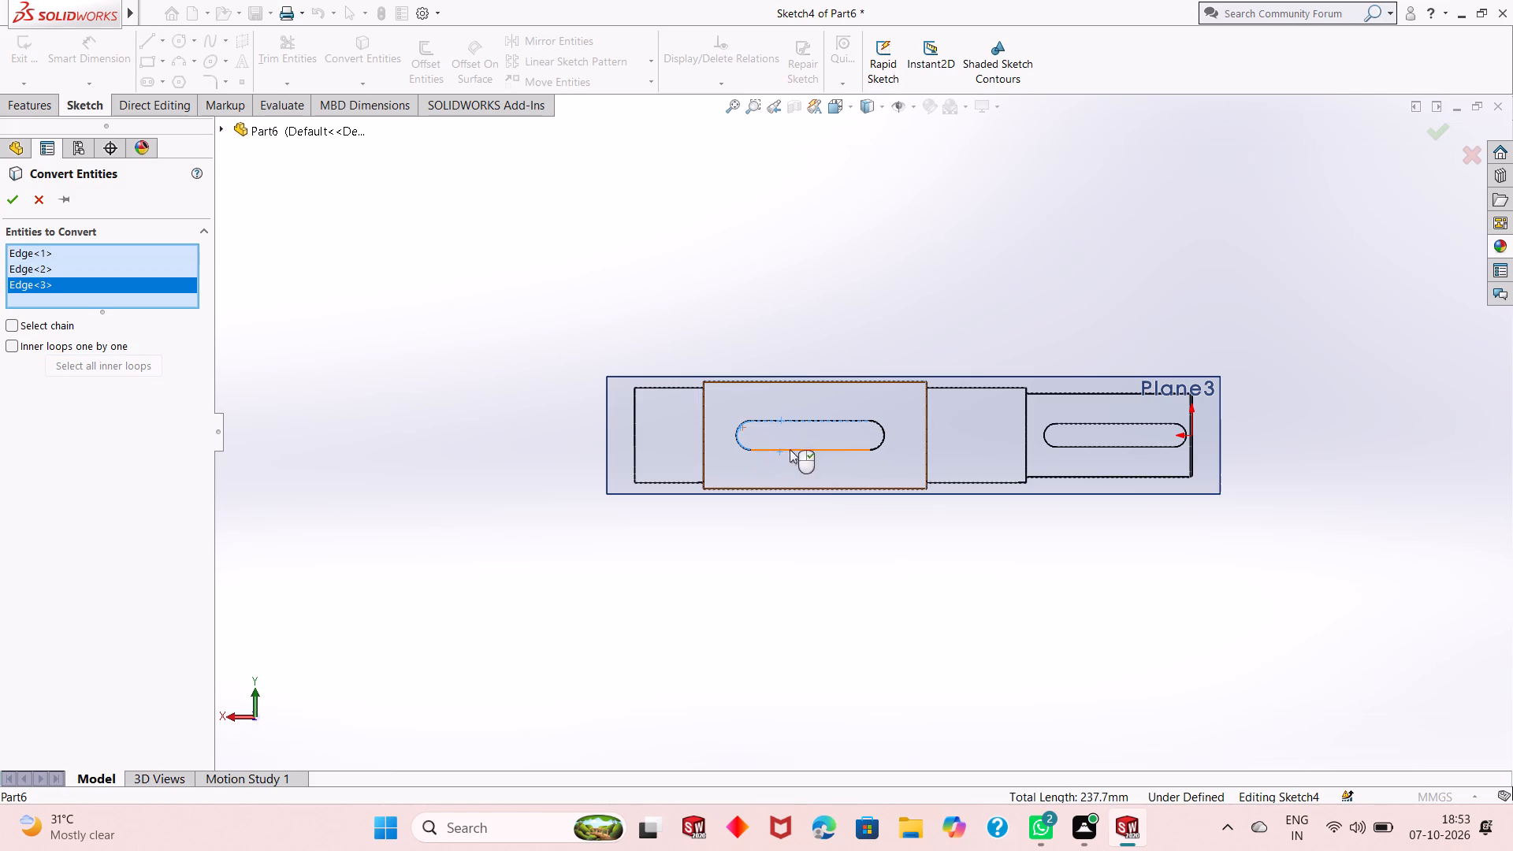
click(882, 436)
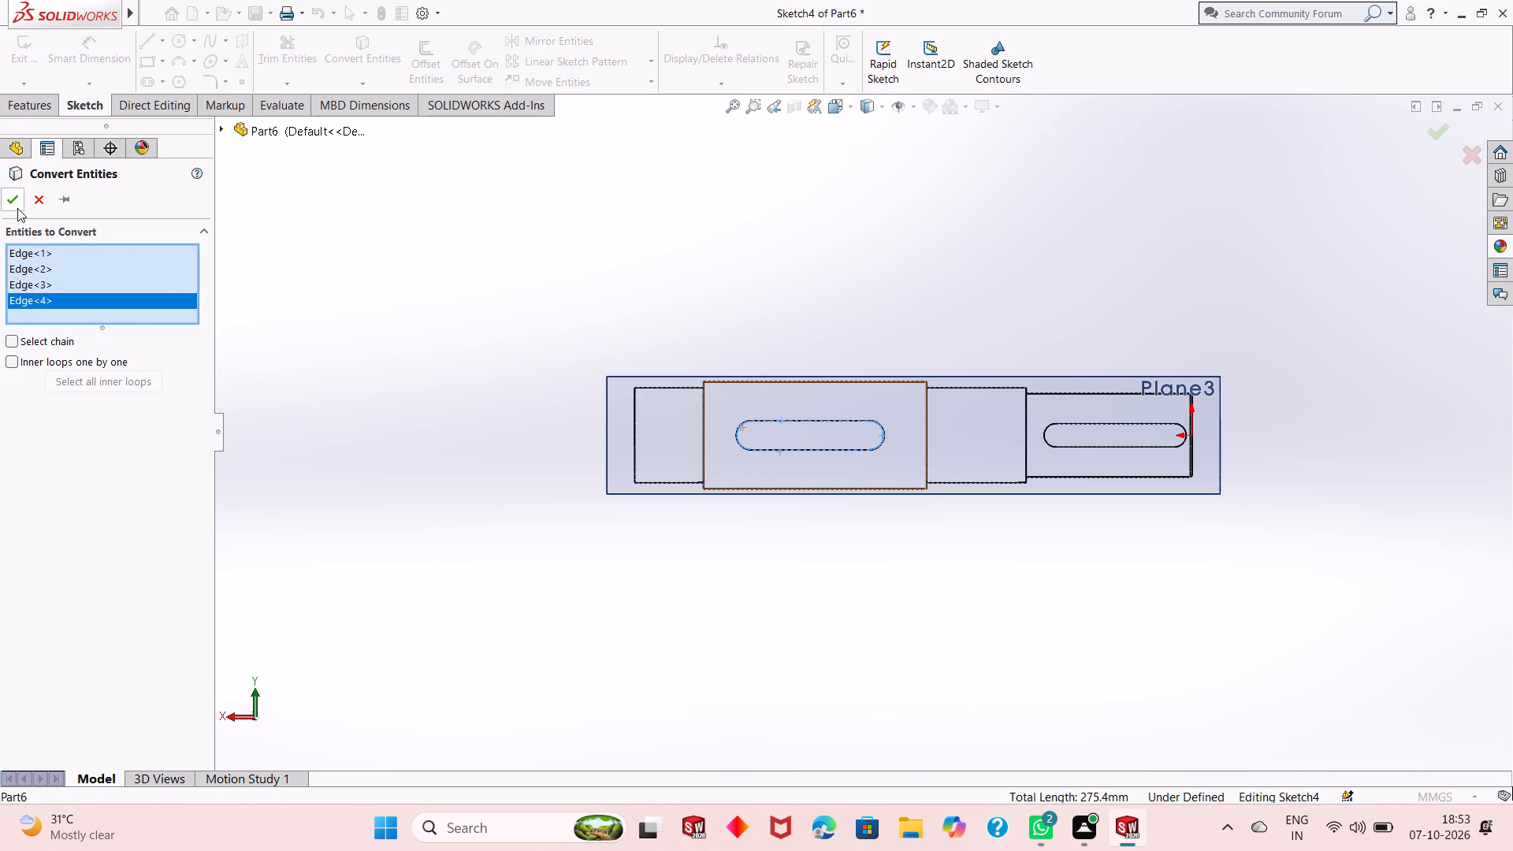
click(13, 203)
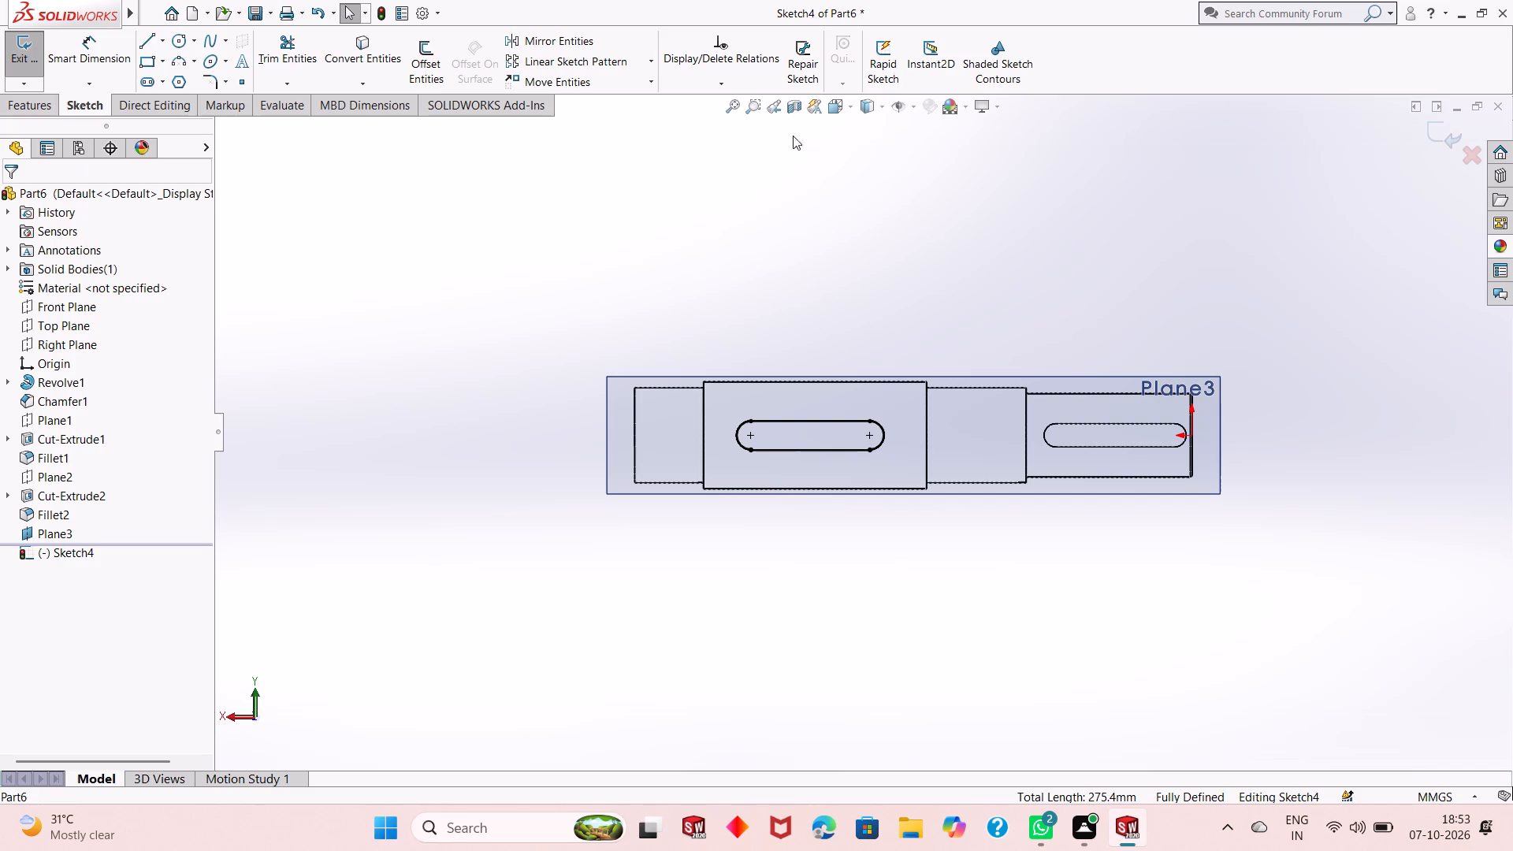
click(874, 110)
click(870, 130)
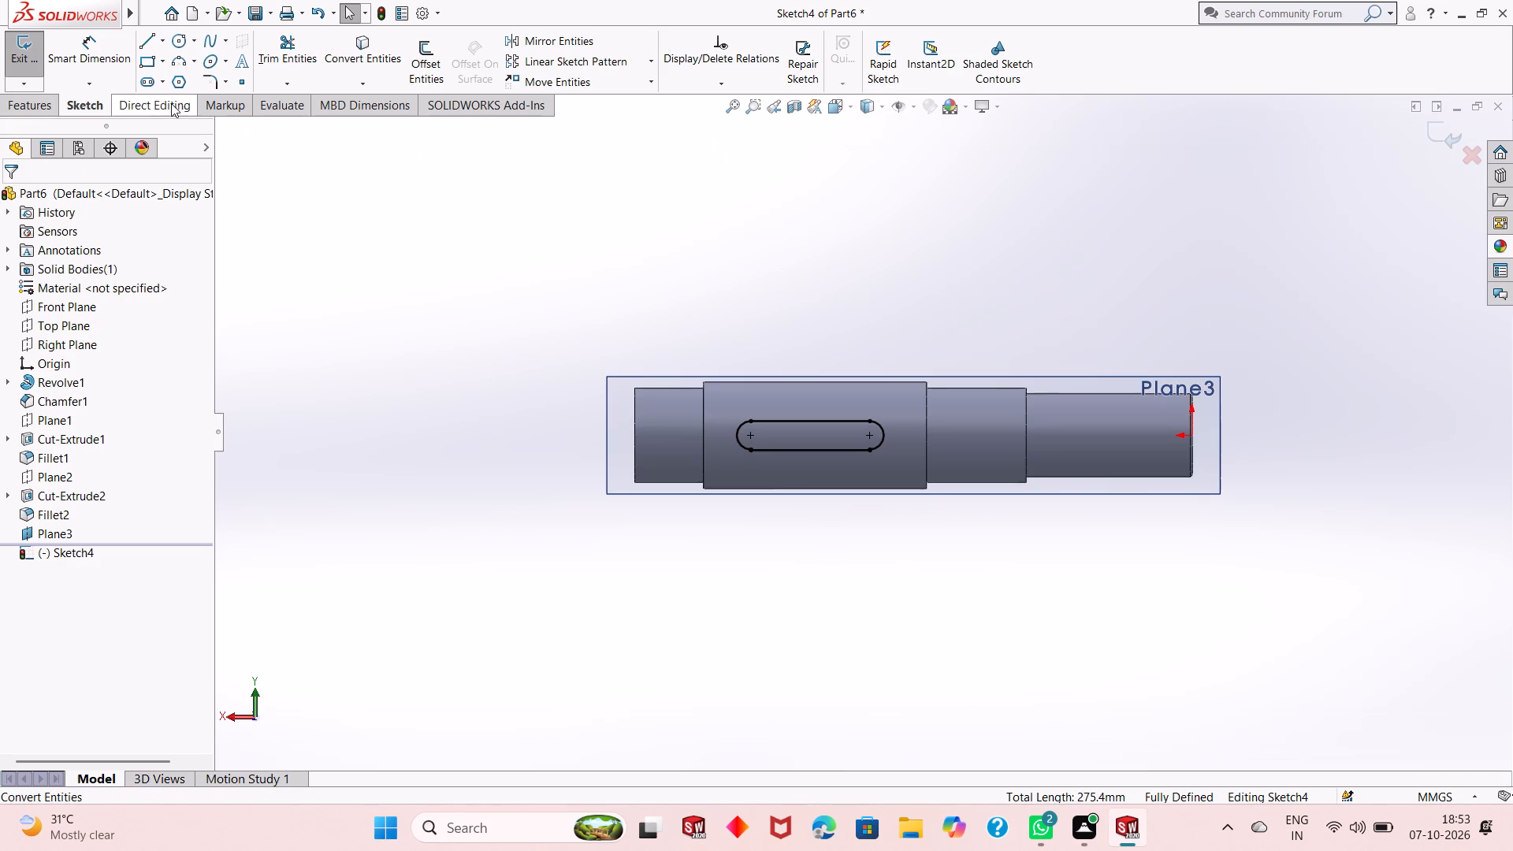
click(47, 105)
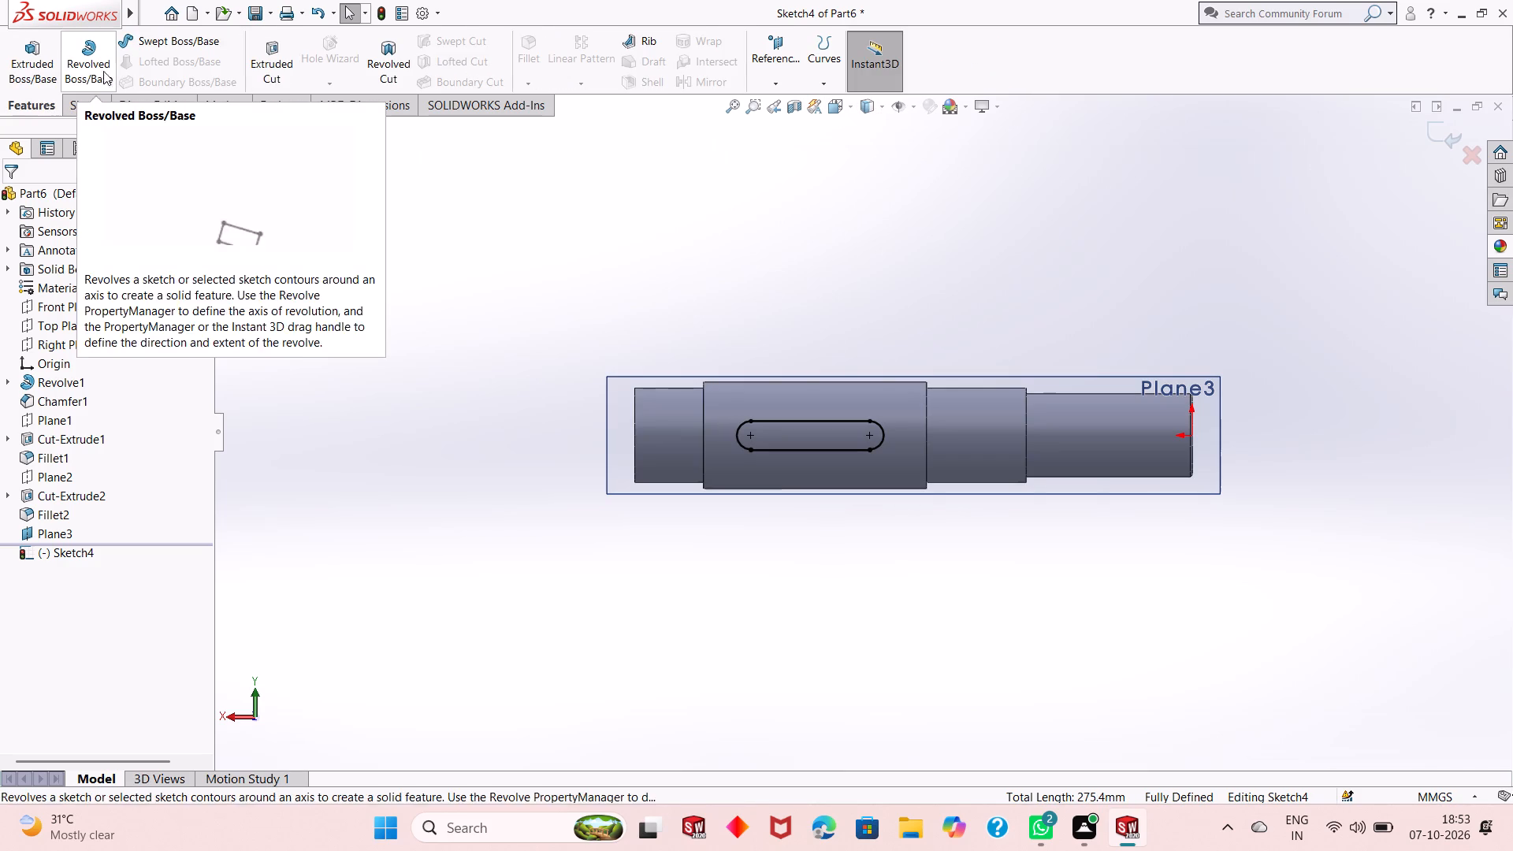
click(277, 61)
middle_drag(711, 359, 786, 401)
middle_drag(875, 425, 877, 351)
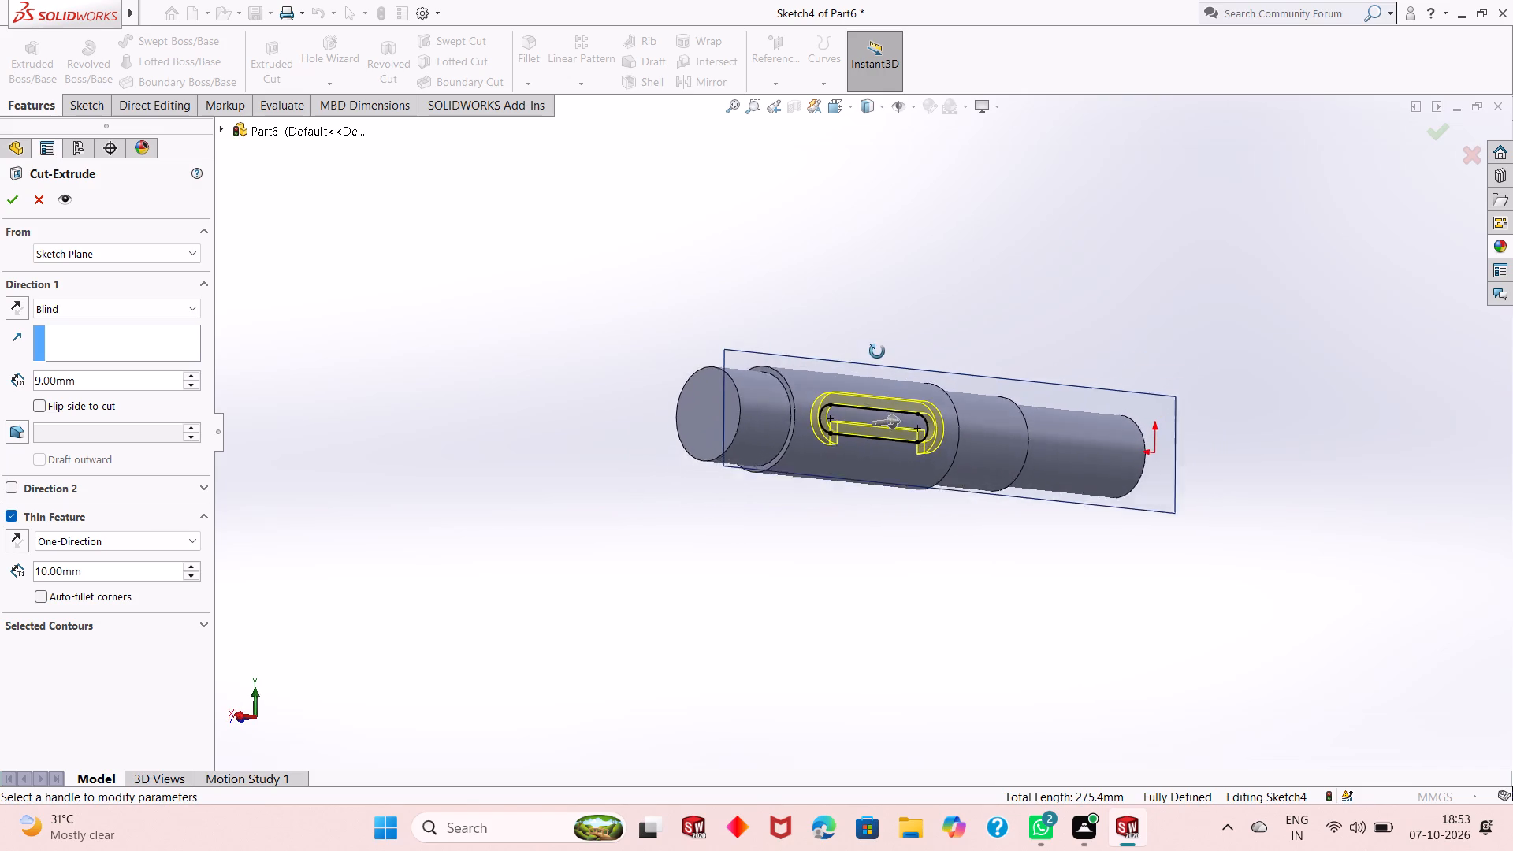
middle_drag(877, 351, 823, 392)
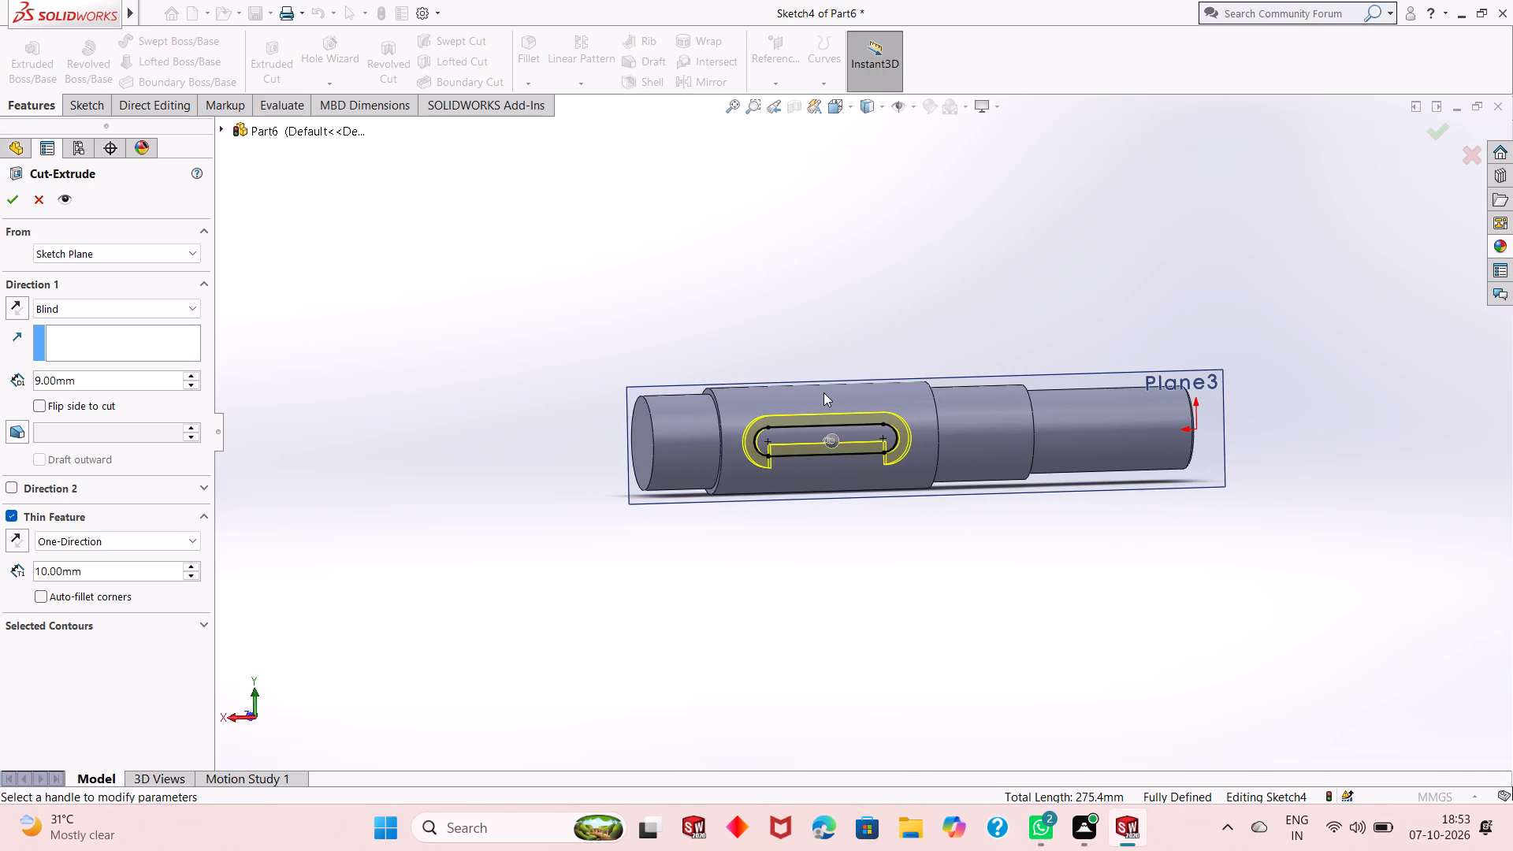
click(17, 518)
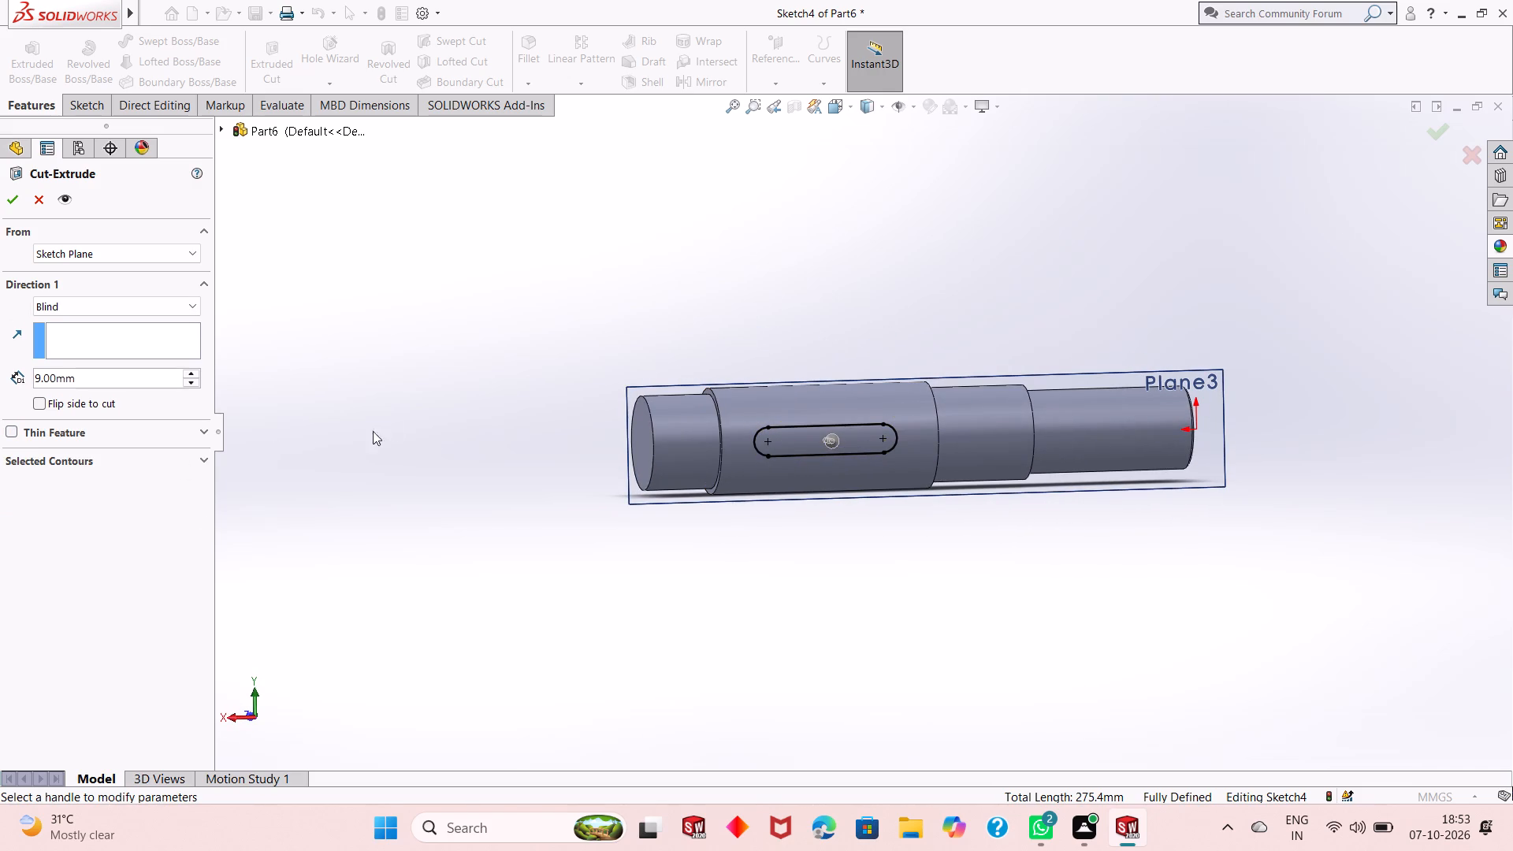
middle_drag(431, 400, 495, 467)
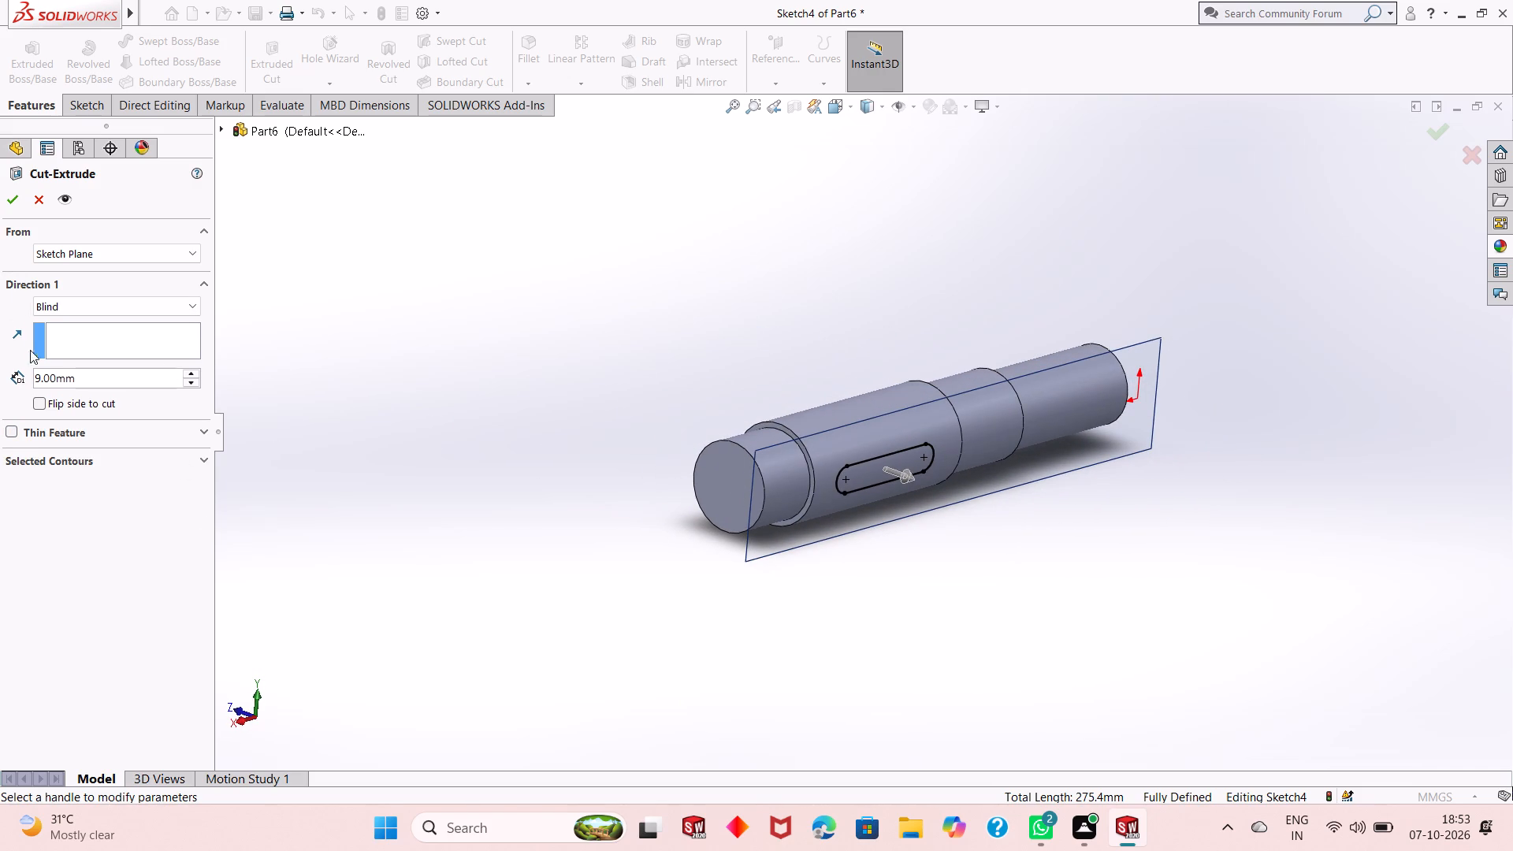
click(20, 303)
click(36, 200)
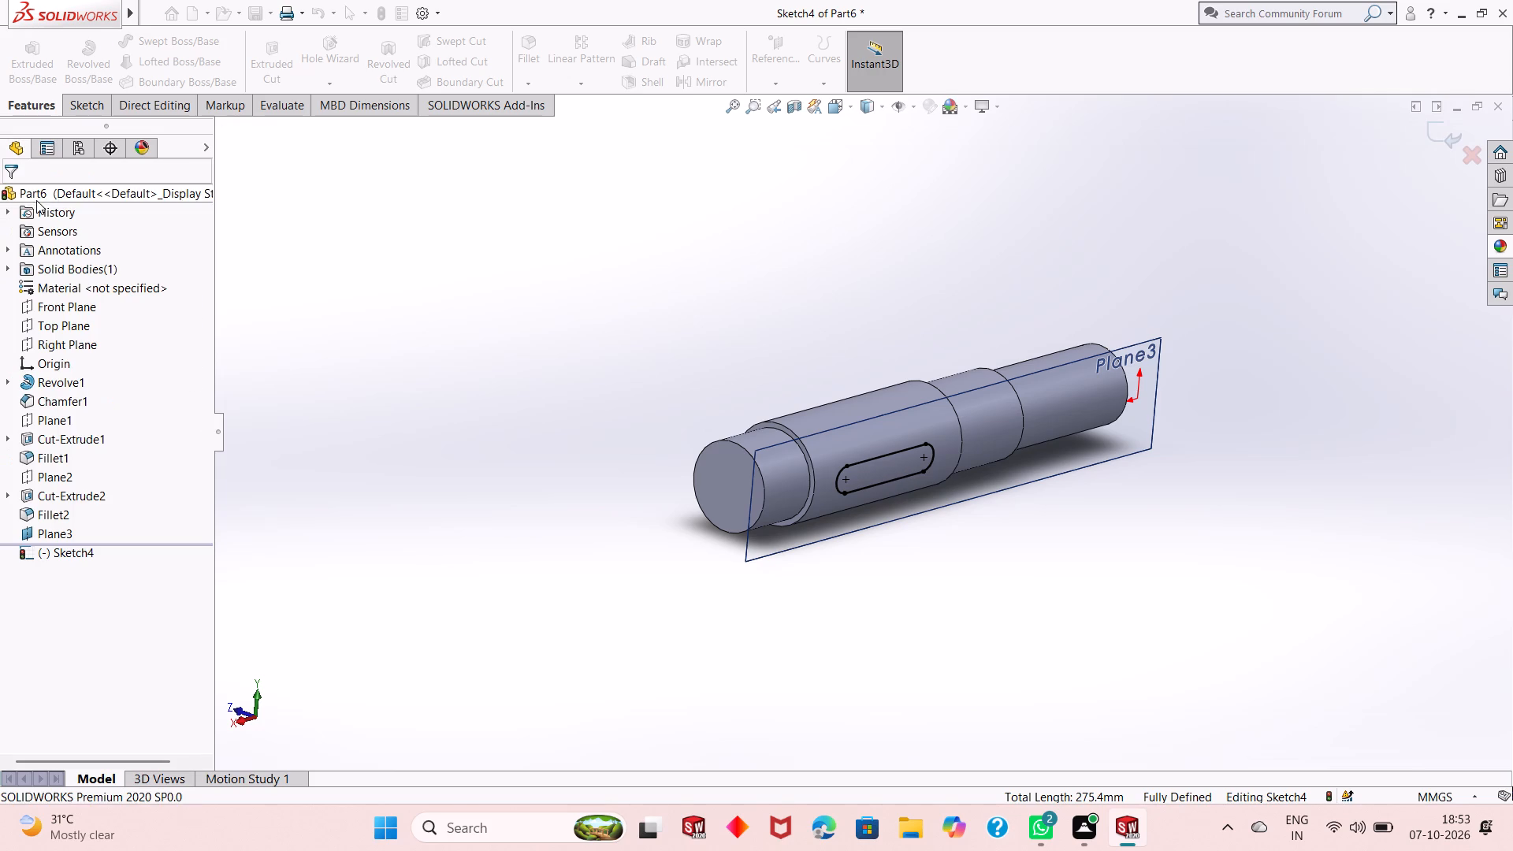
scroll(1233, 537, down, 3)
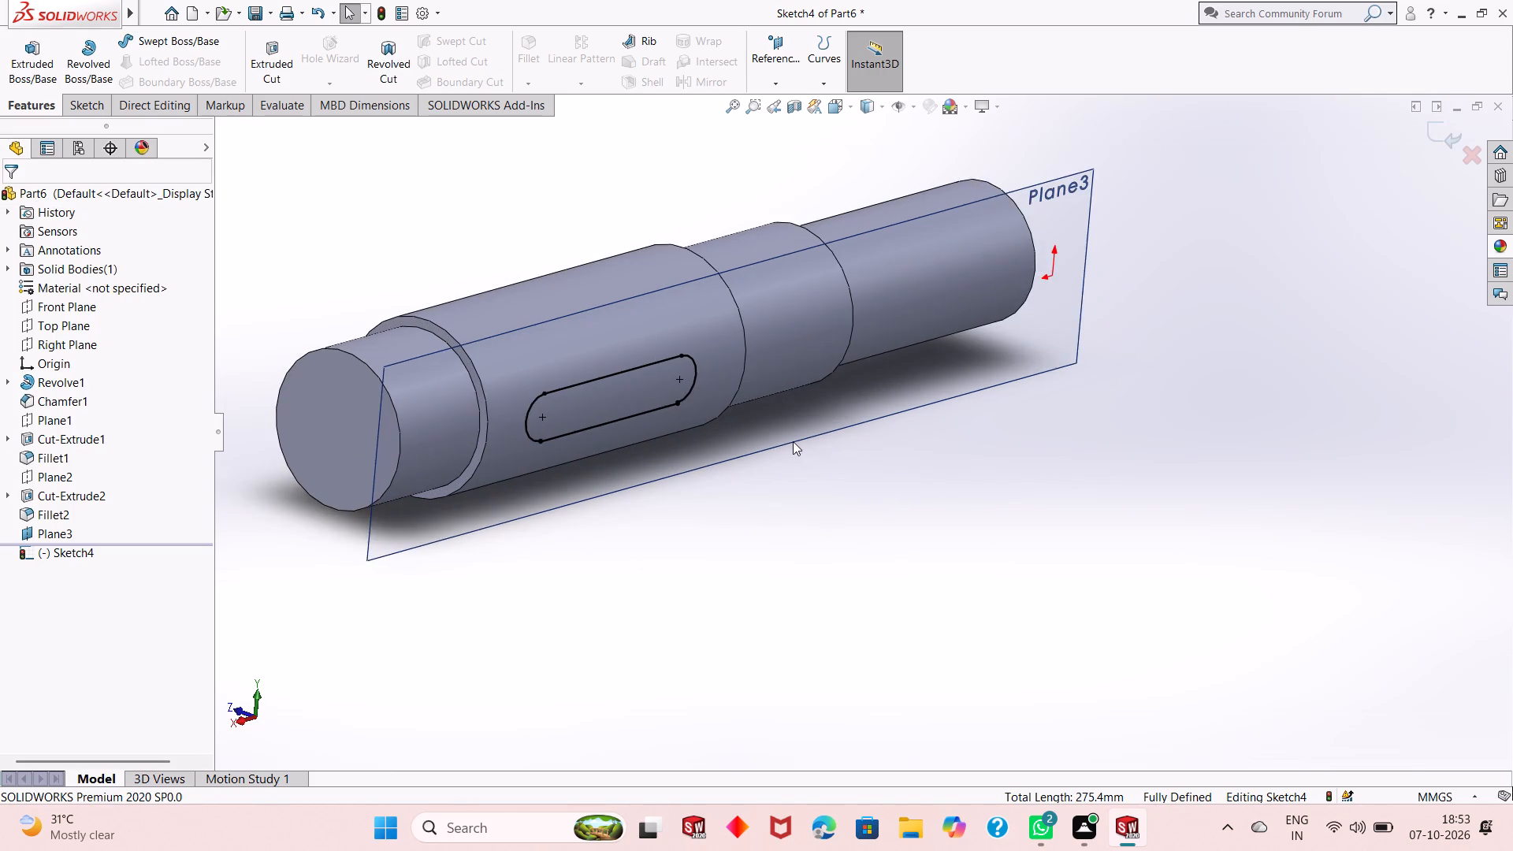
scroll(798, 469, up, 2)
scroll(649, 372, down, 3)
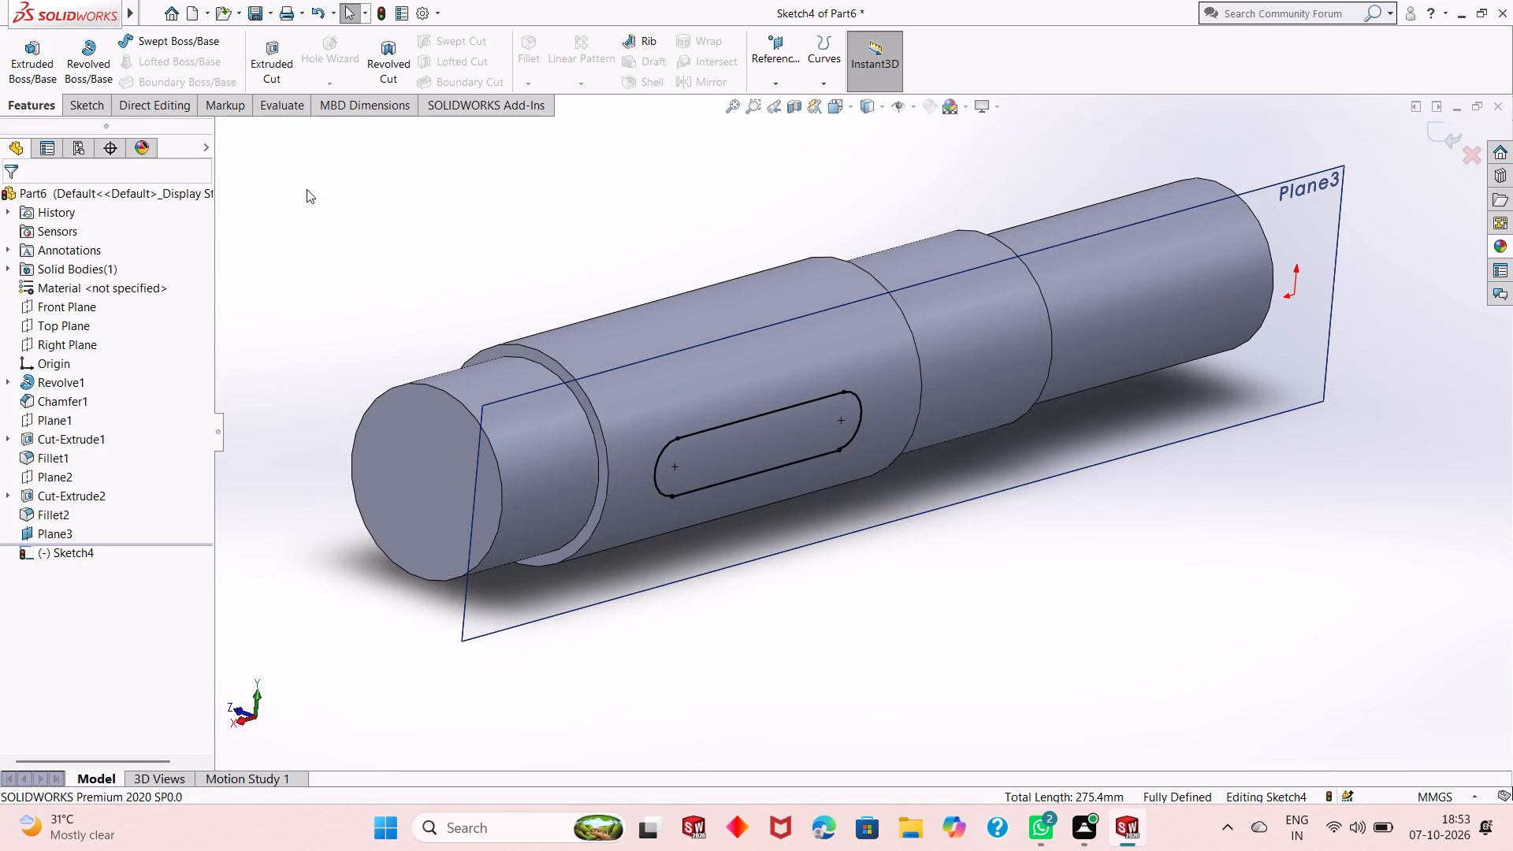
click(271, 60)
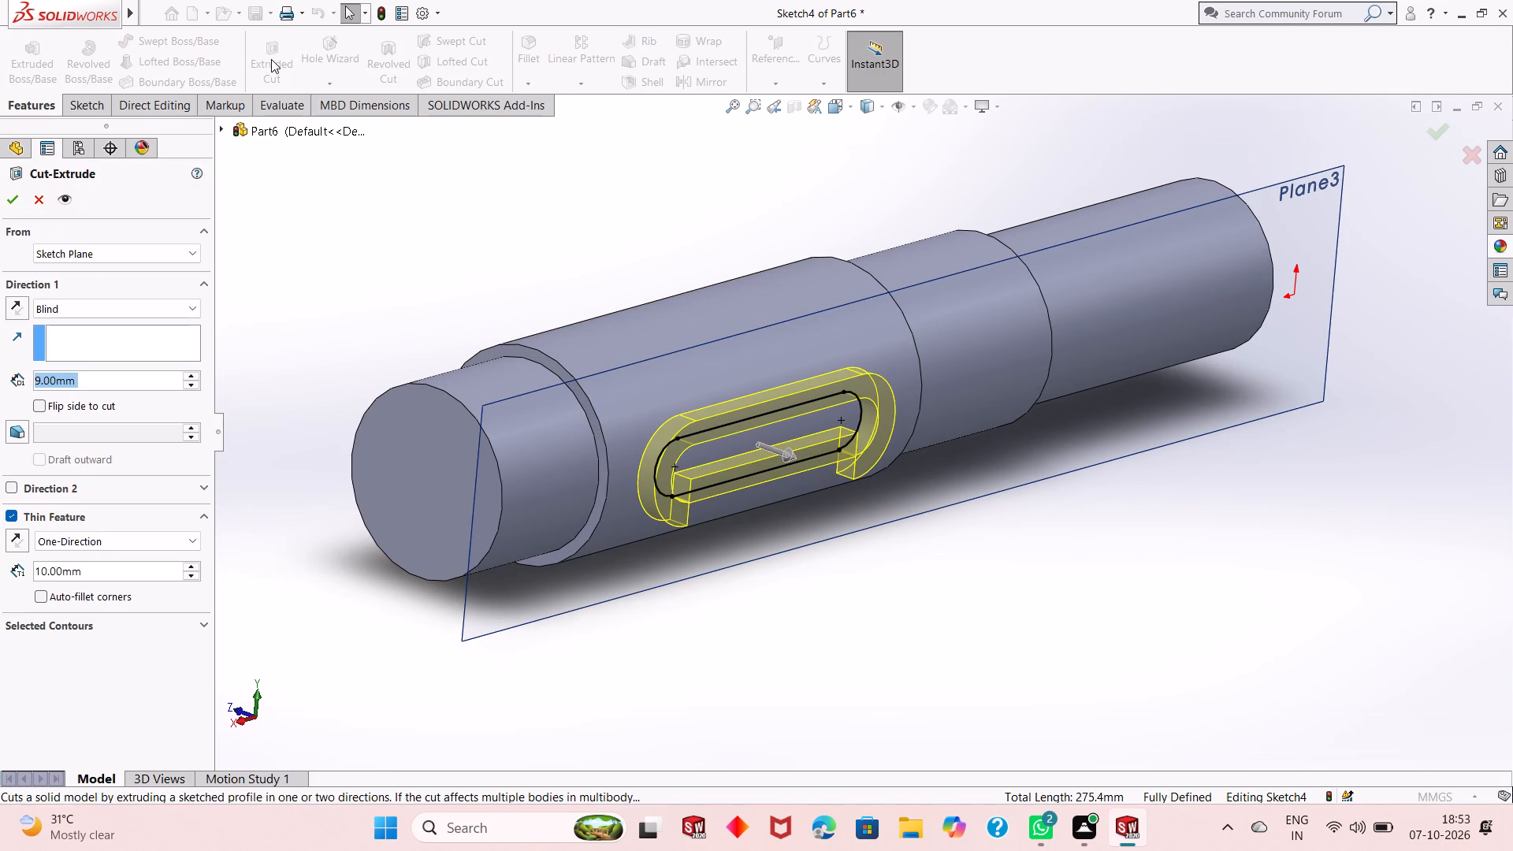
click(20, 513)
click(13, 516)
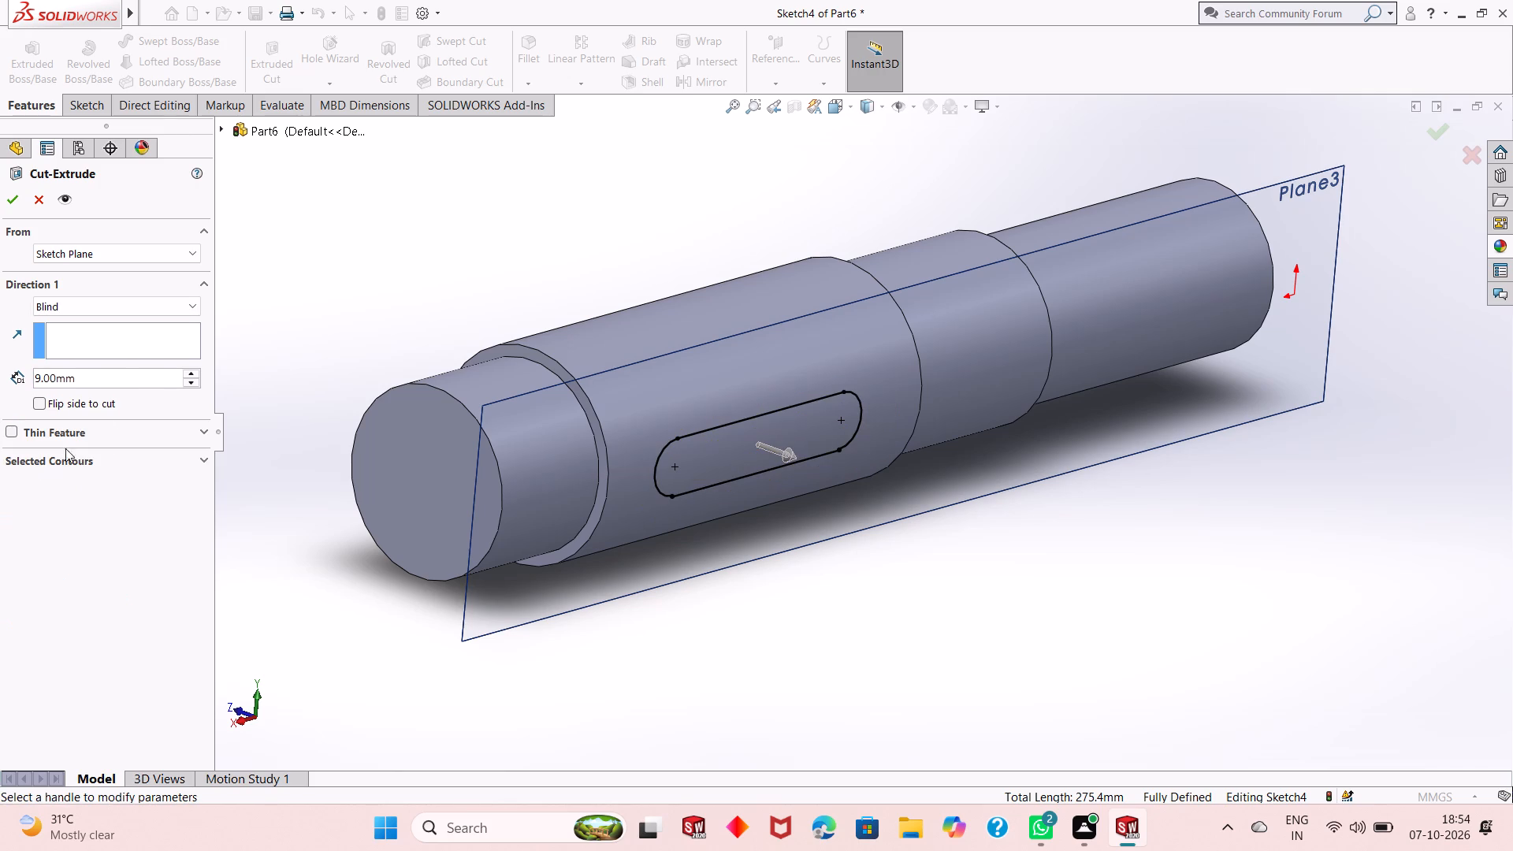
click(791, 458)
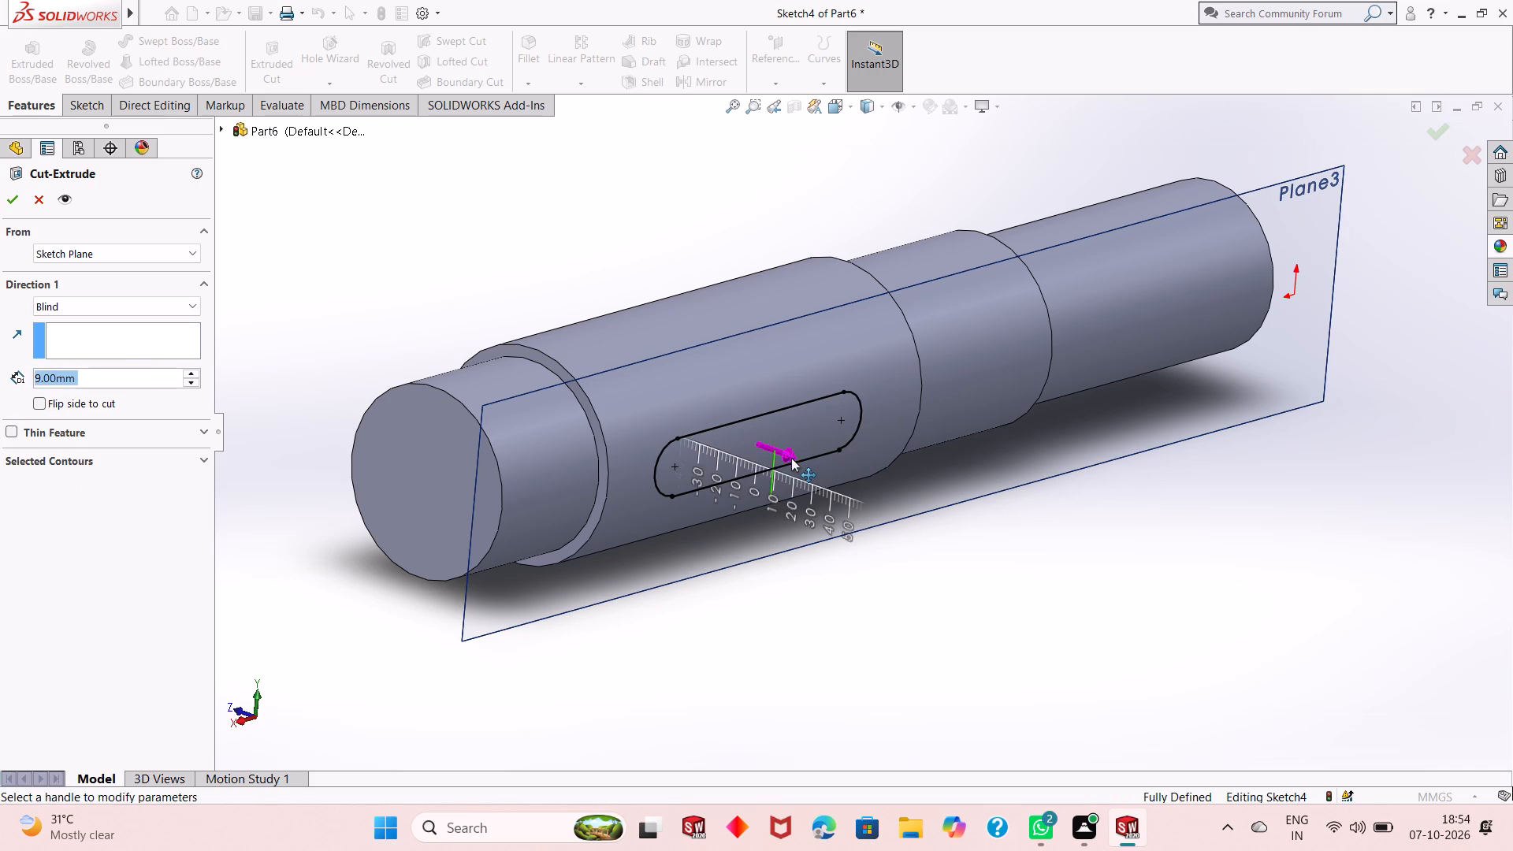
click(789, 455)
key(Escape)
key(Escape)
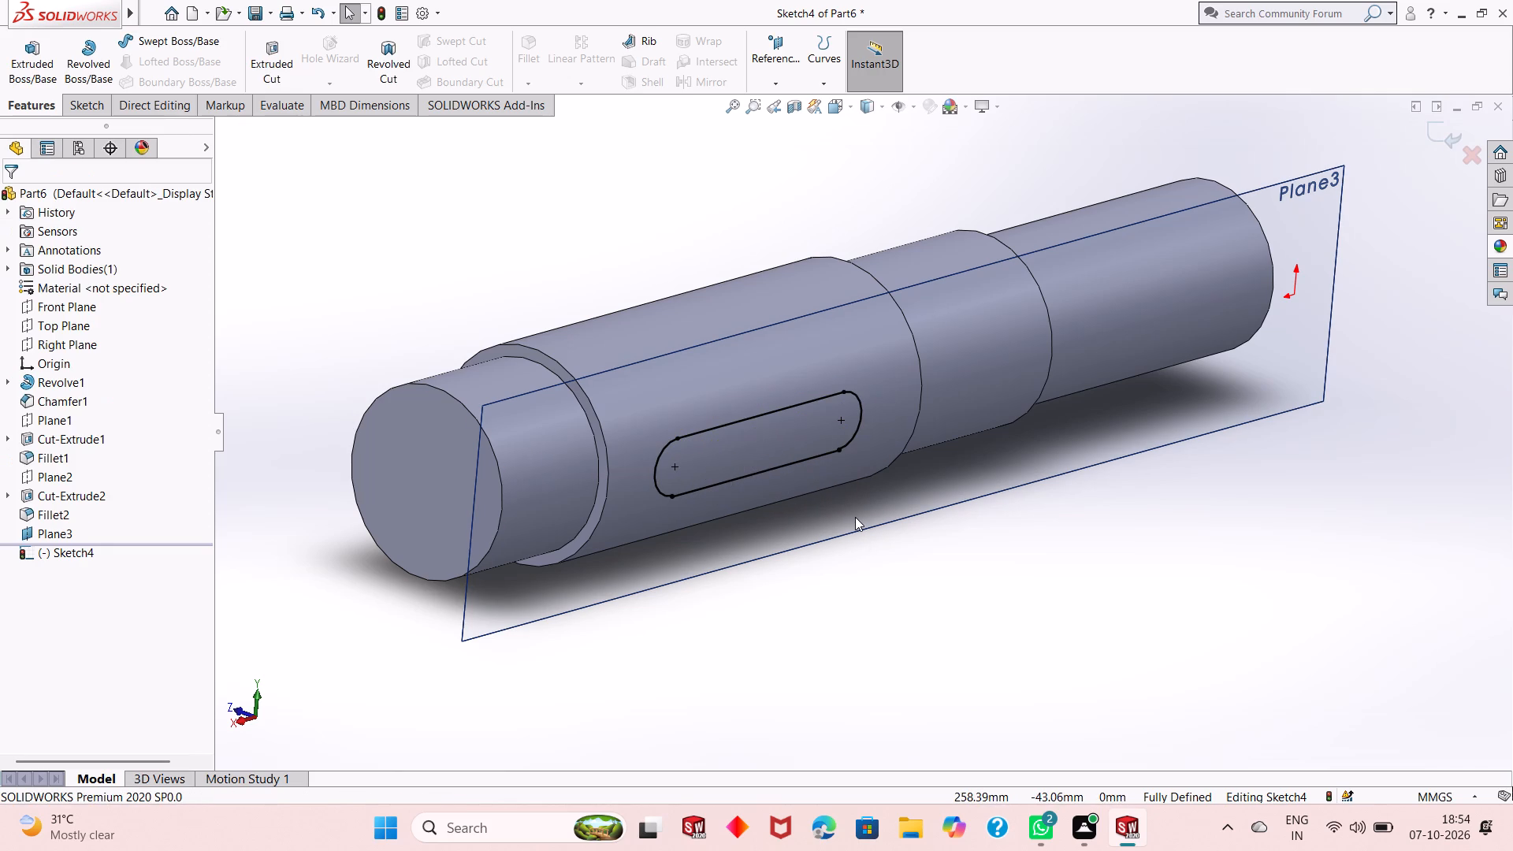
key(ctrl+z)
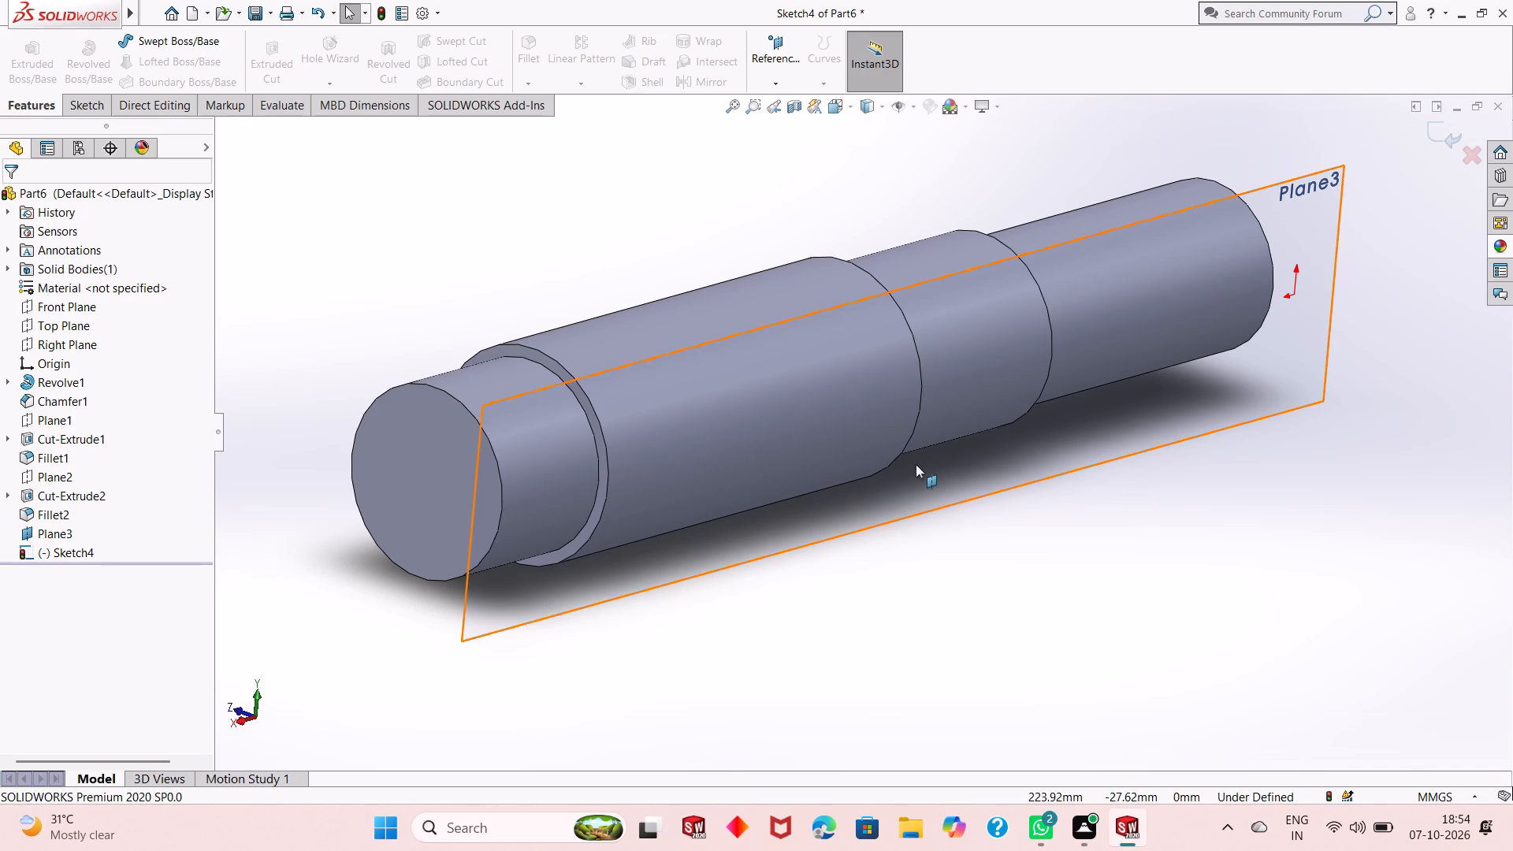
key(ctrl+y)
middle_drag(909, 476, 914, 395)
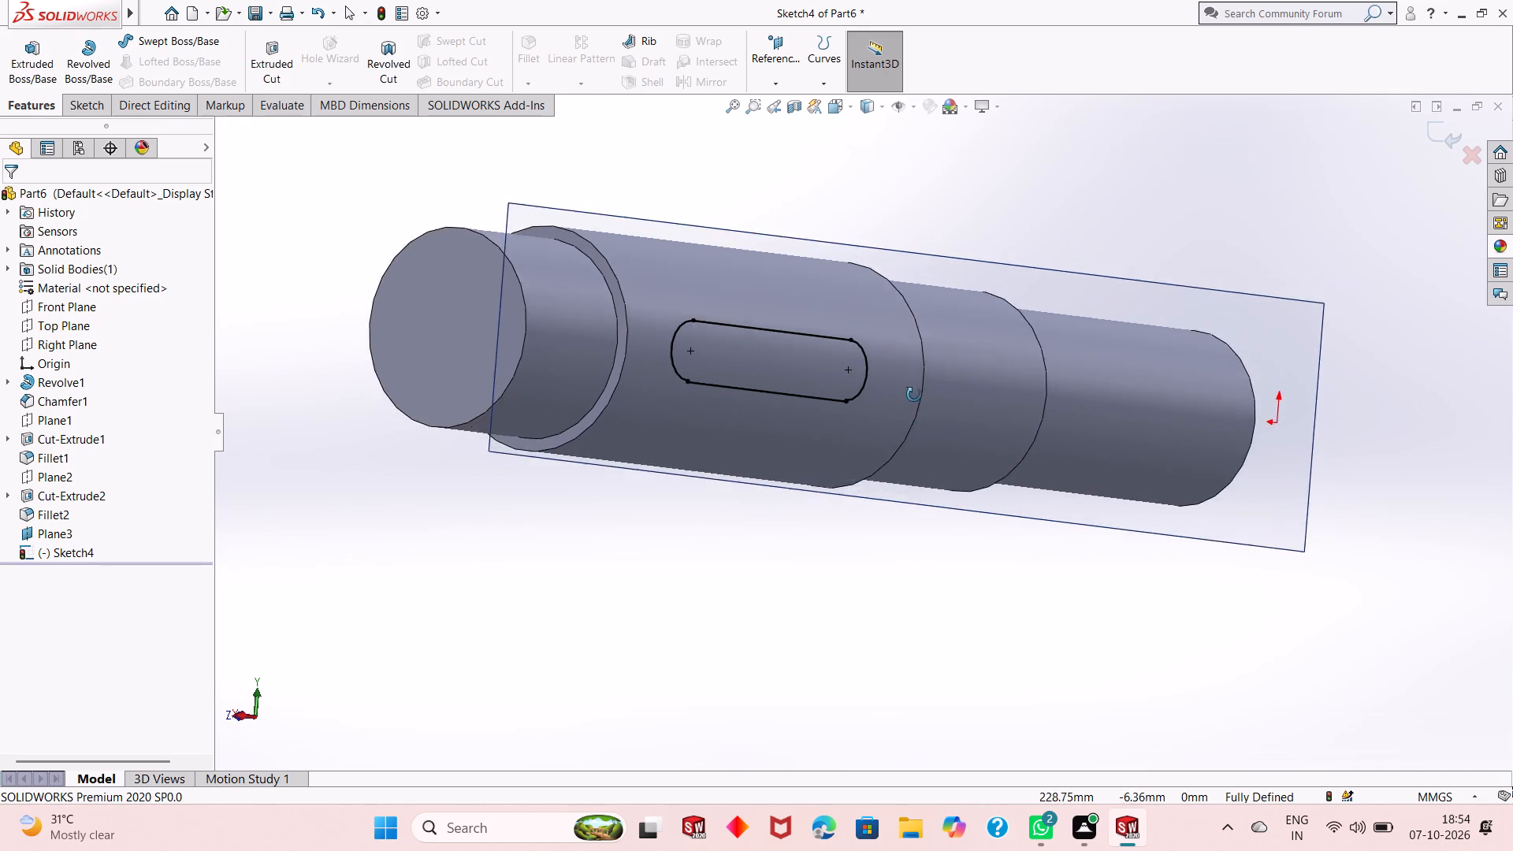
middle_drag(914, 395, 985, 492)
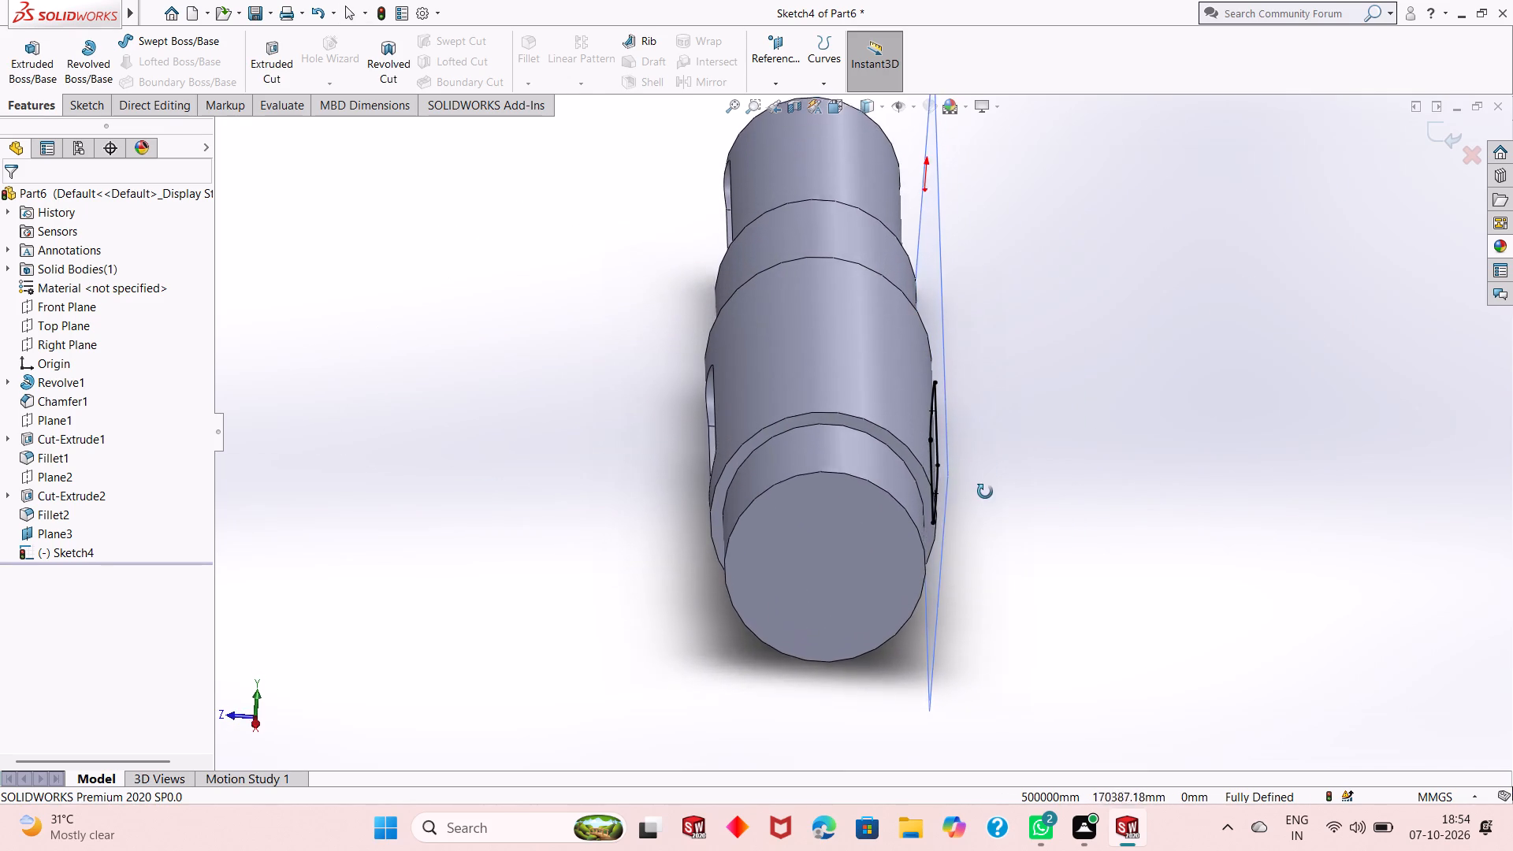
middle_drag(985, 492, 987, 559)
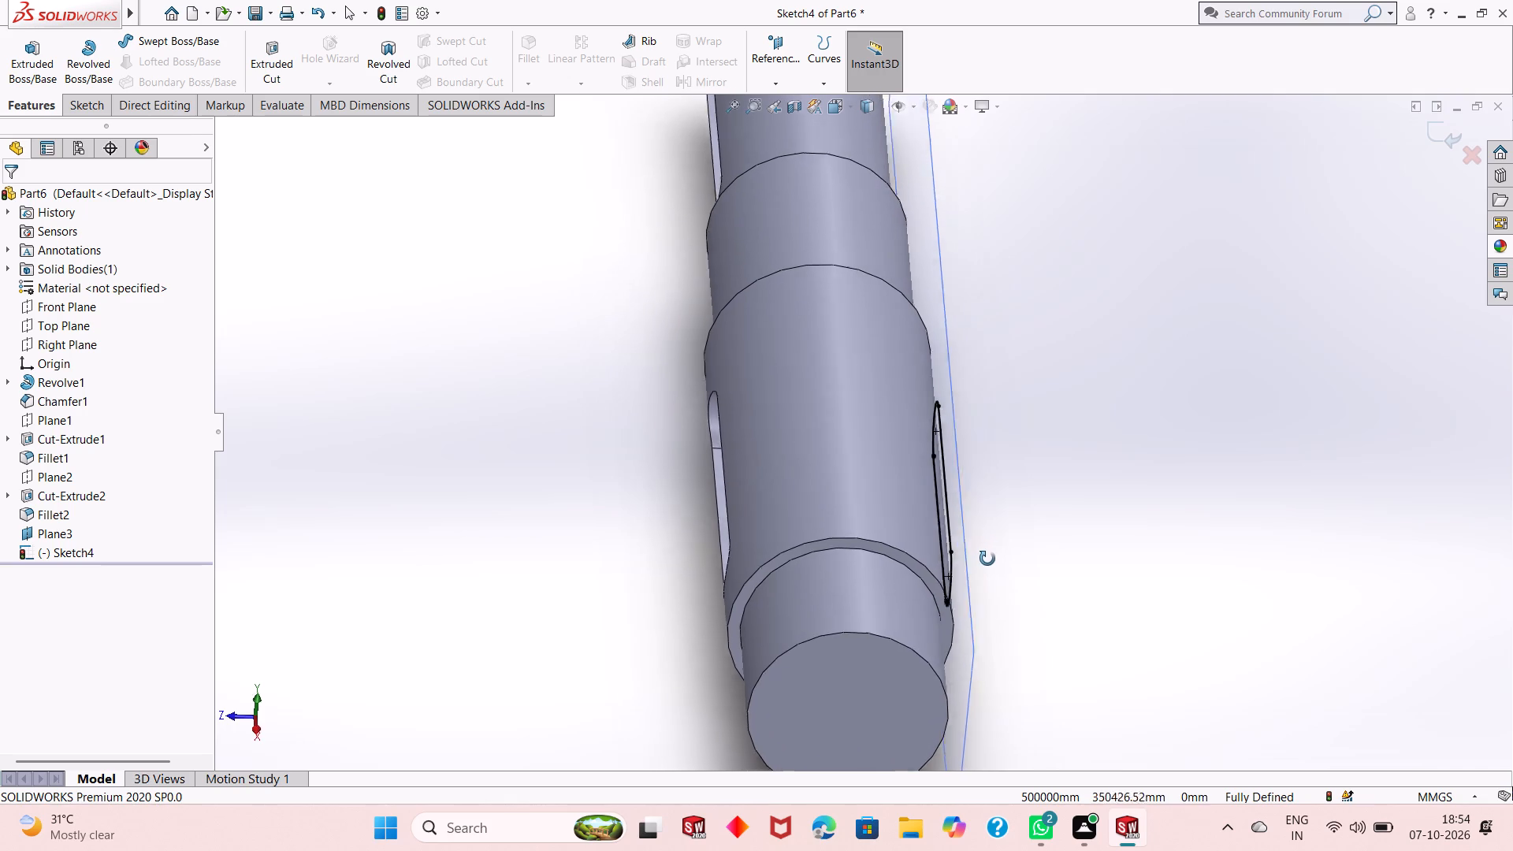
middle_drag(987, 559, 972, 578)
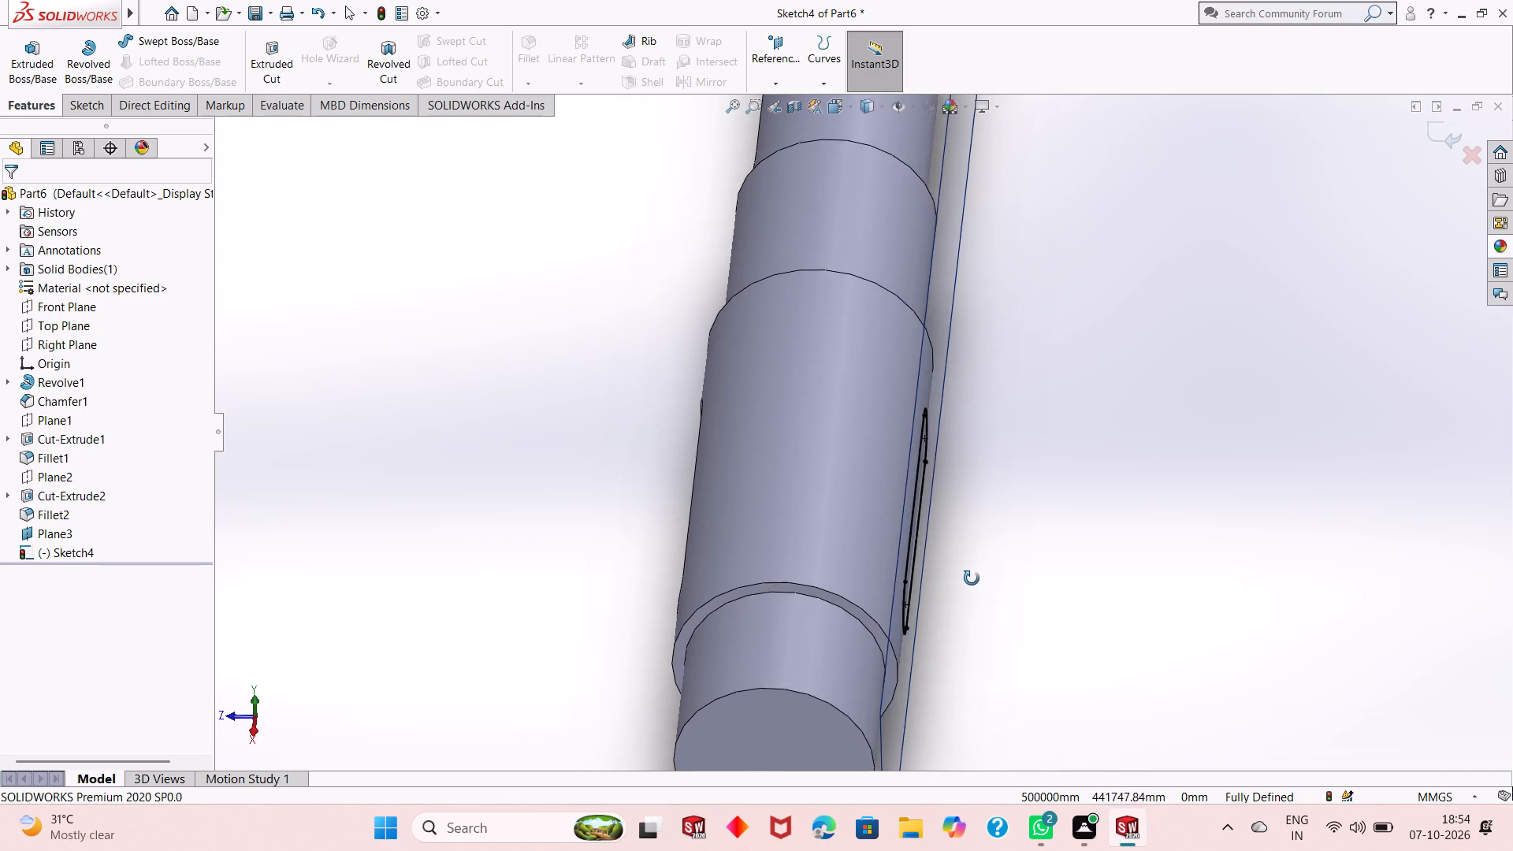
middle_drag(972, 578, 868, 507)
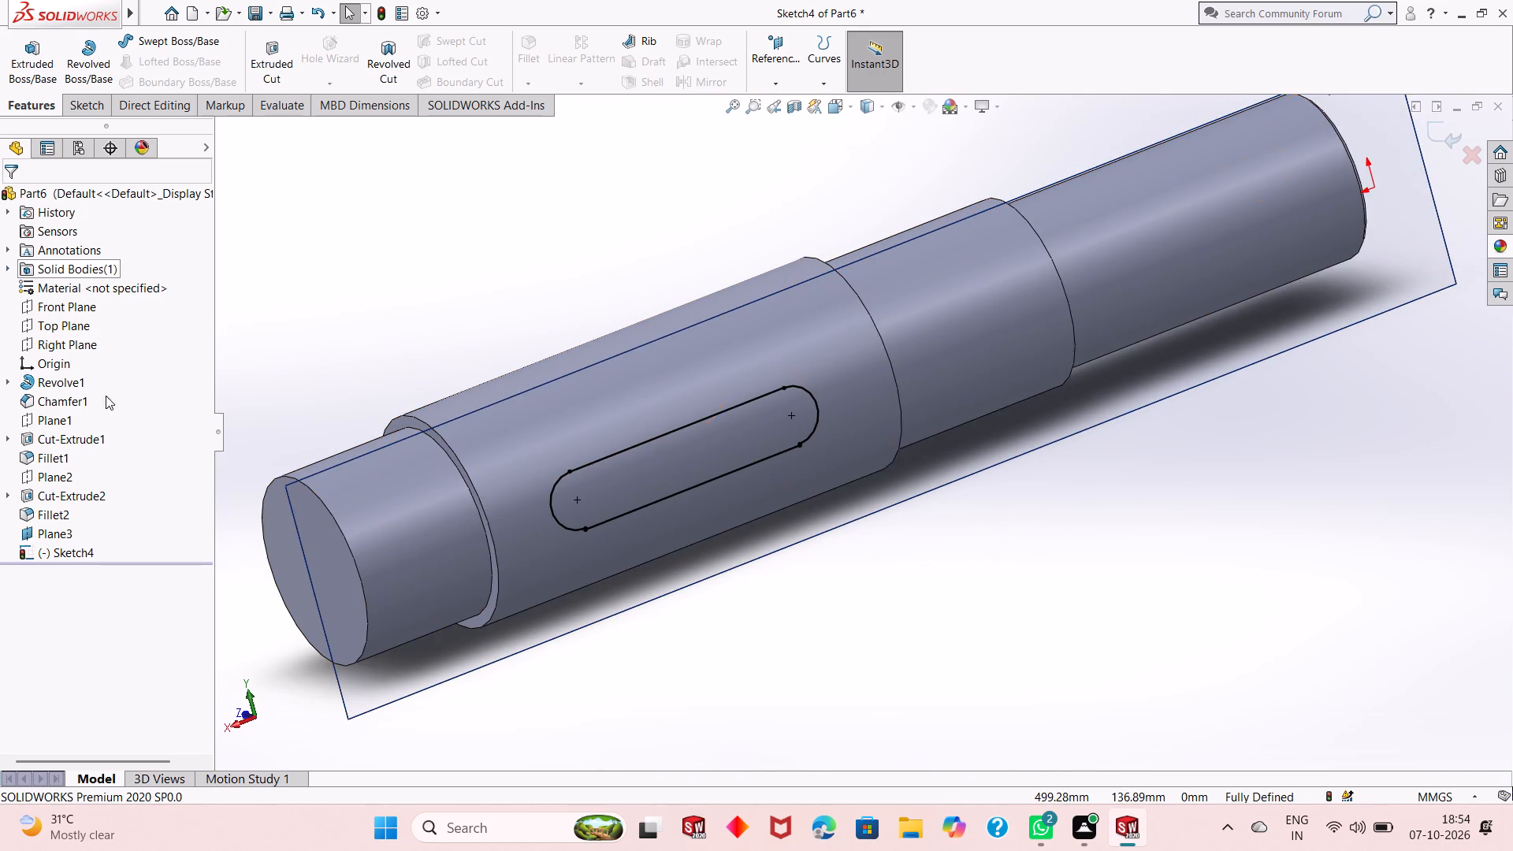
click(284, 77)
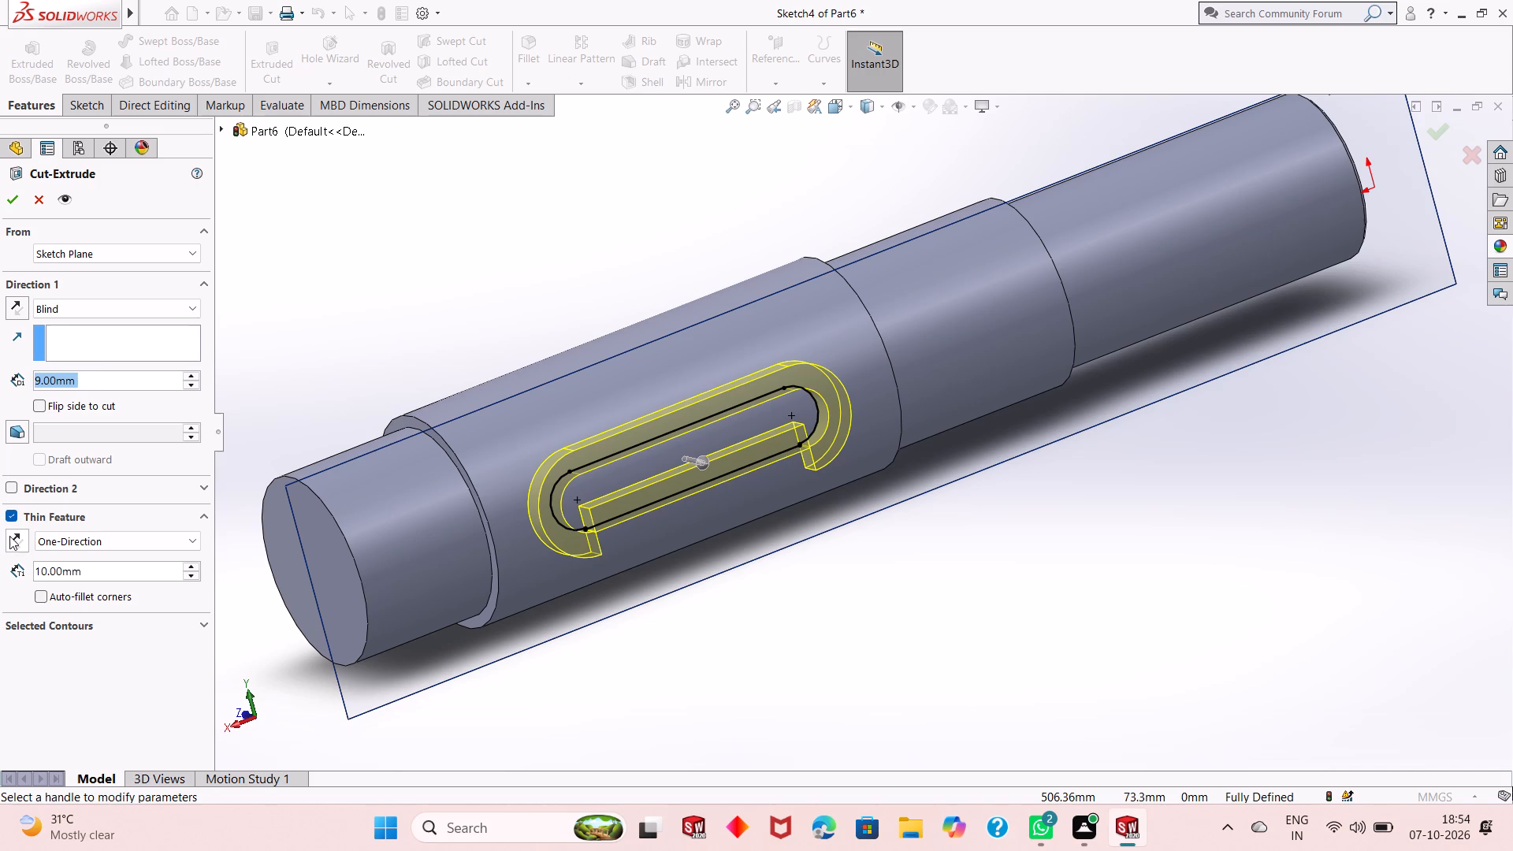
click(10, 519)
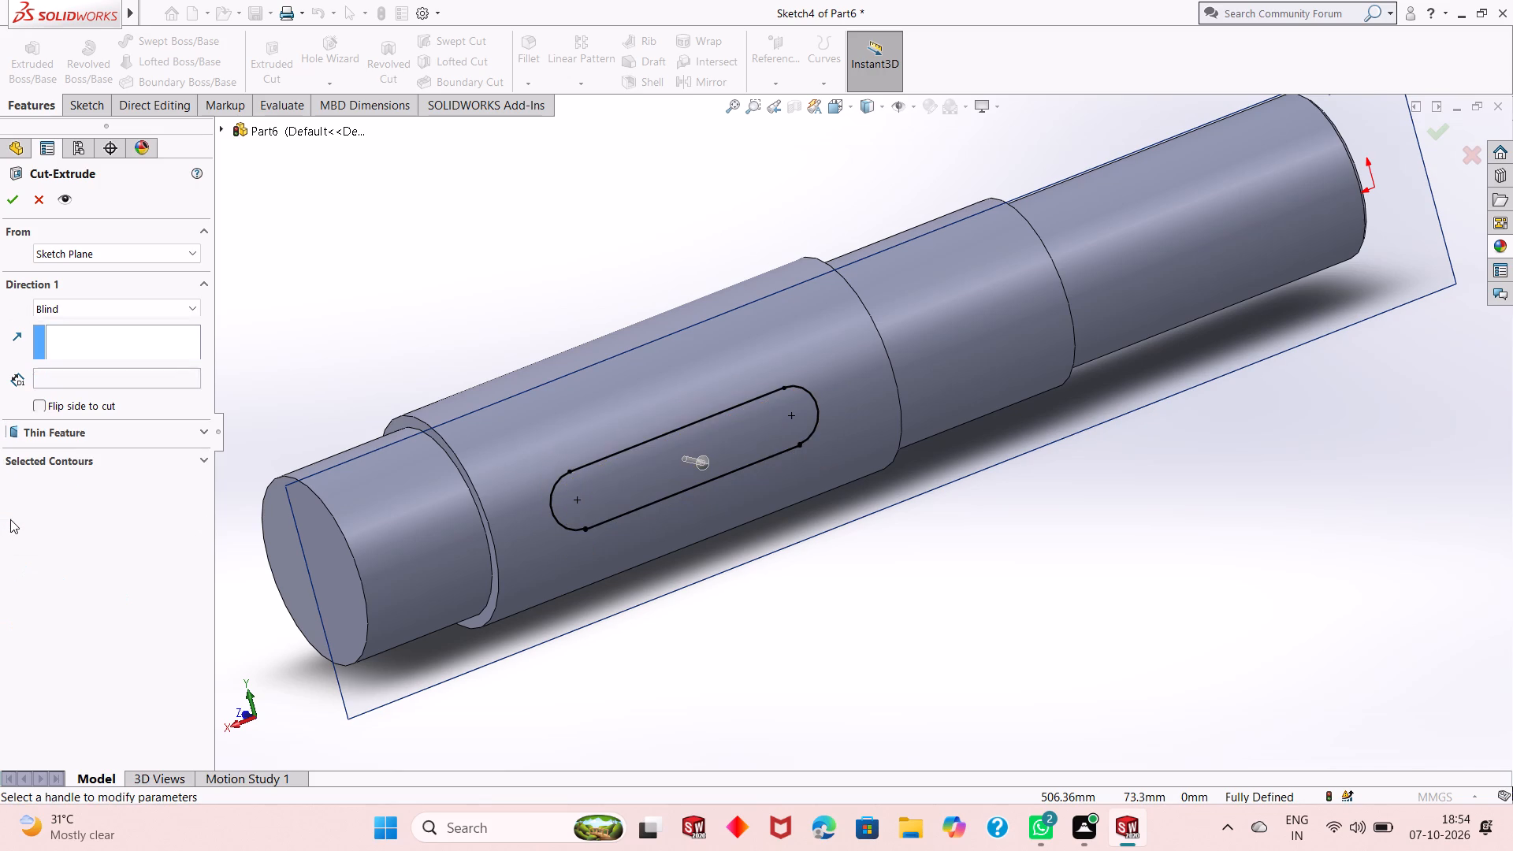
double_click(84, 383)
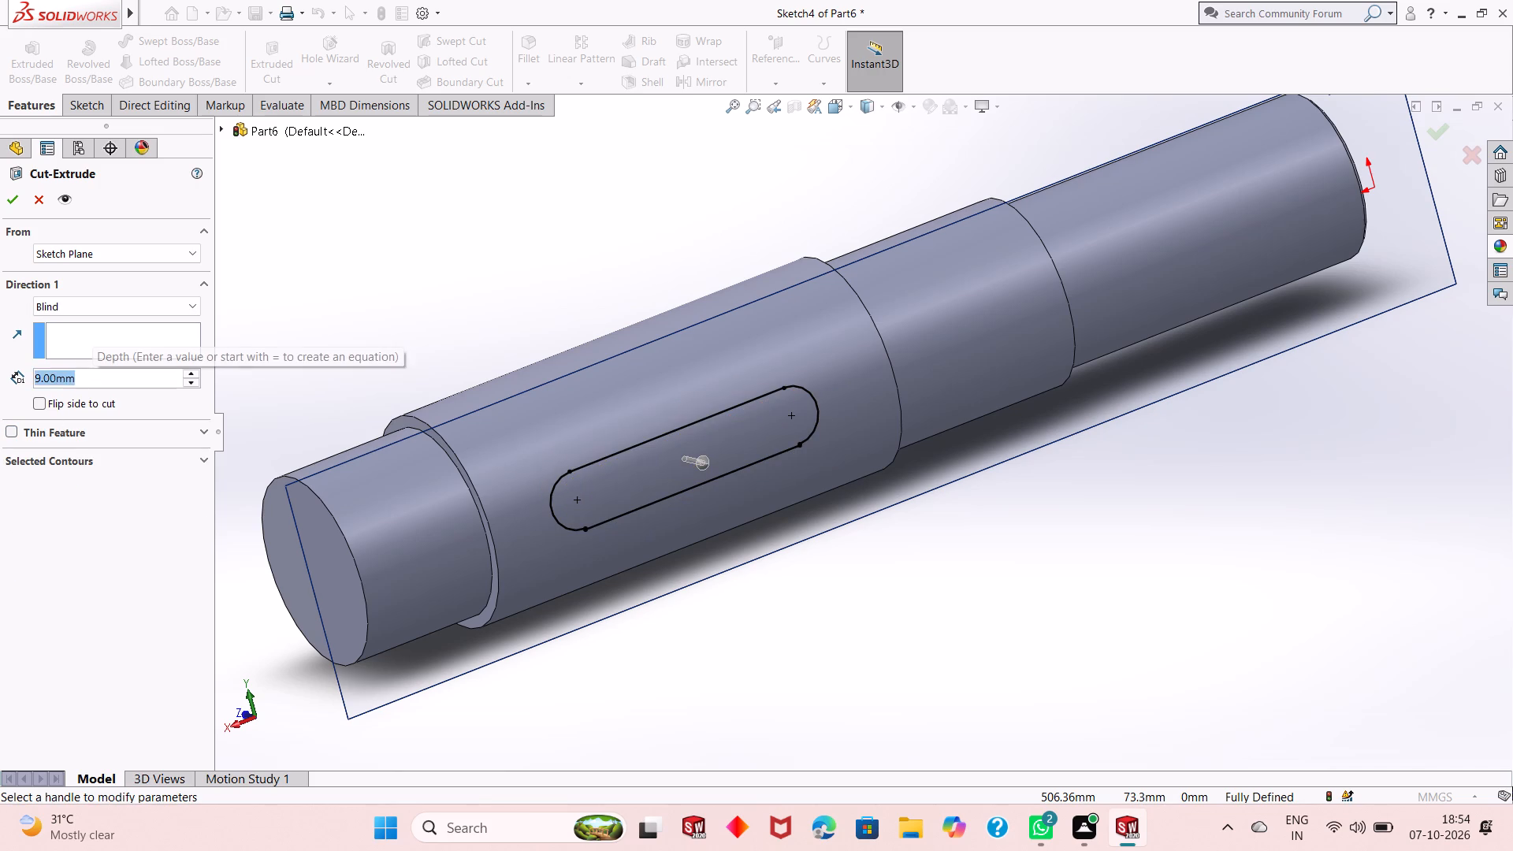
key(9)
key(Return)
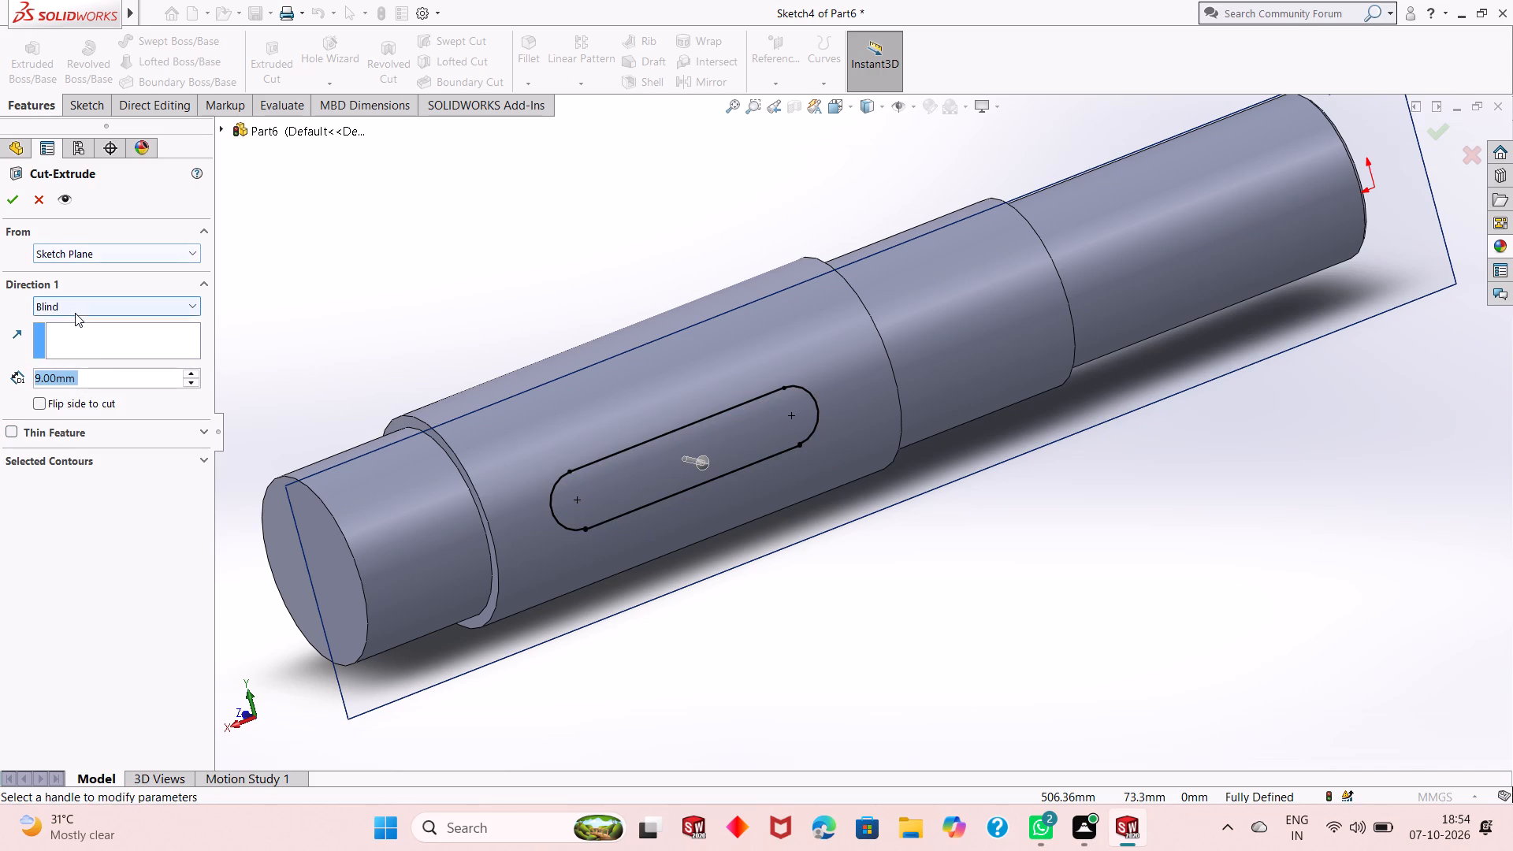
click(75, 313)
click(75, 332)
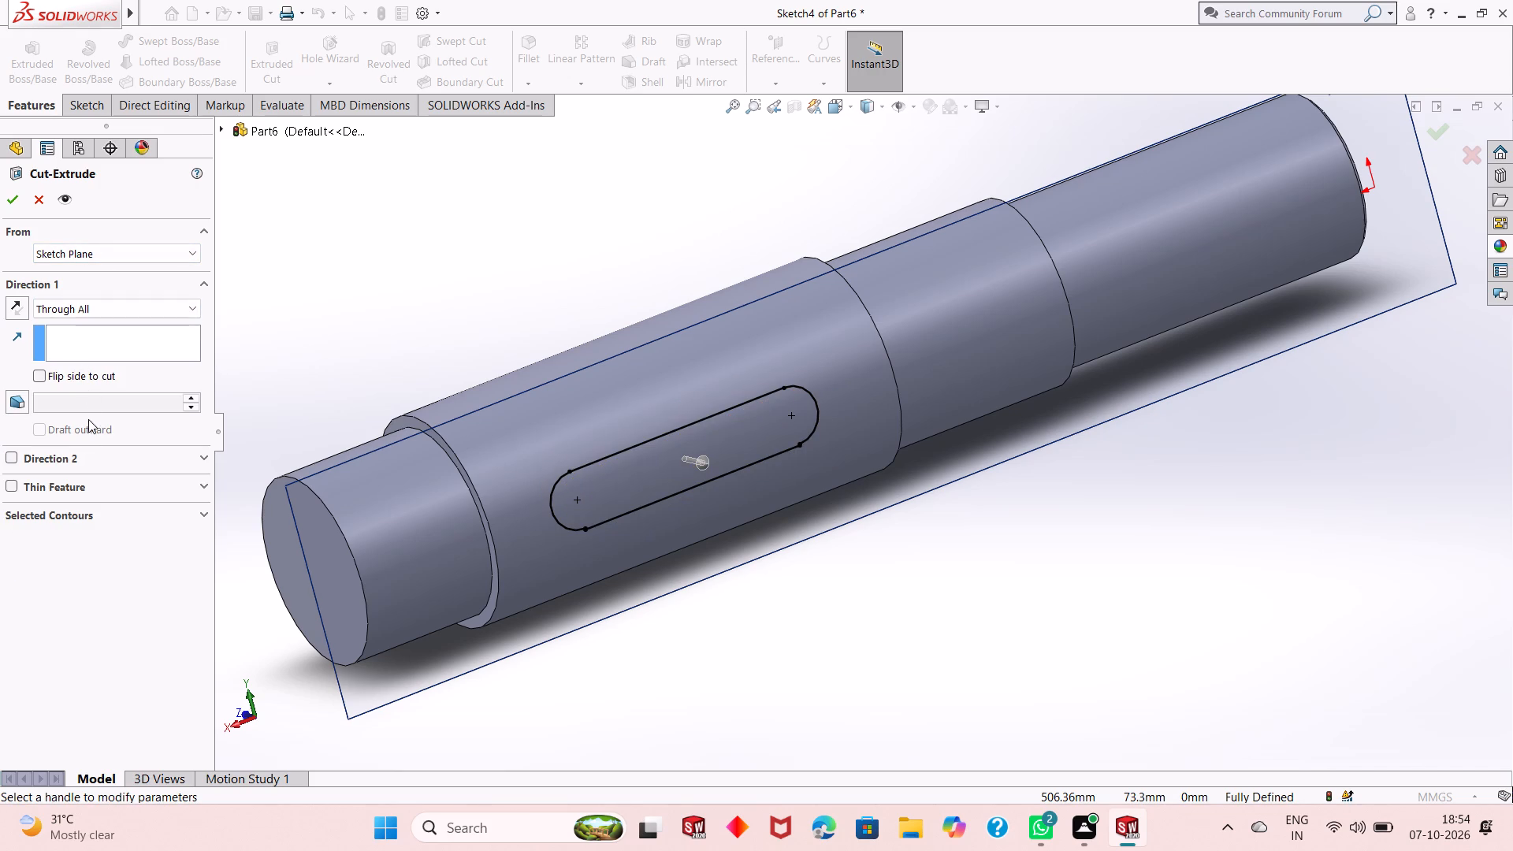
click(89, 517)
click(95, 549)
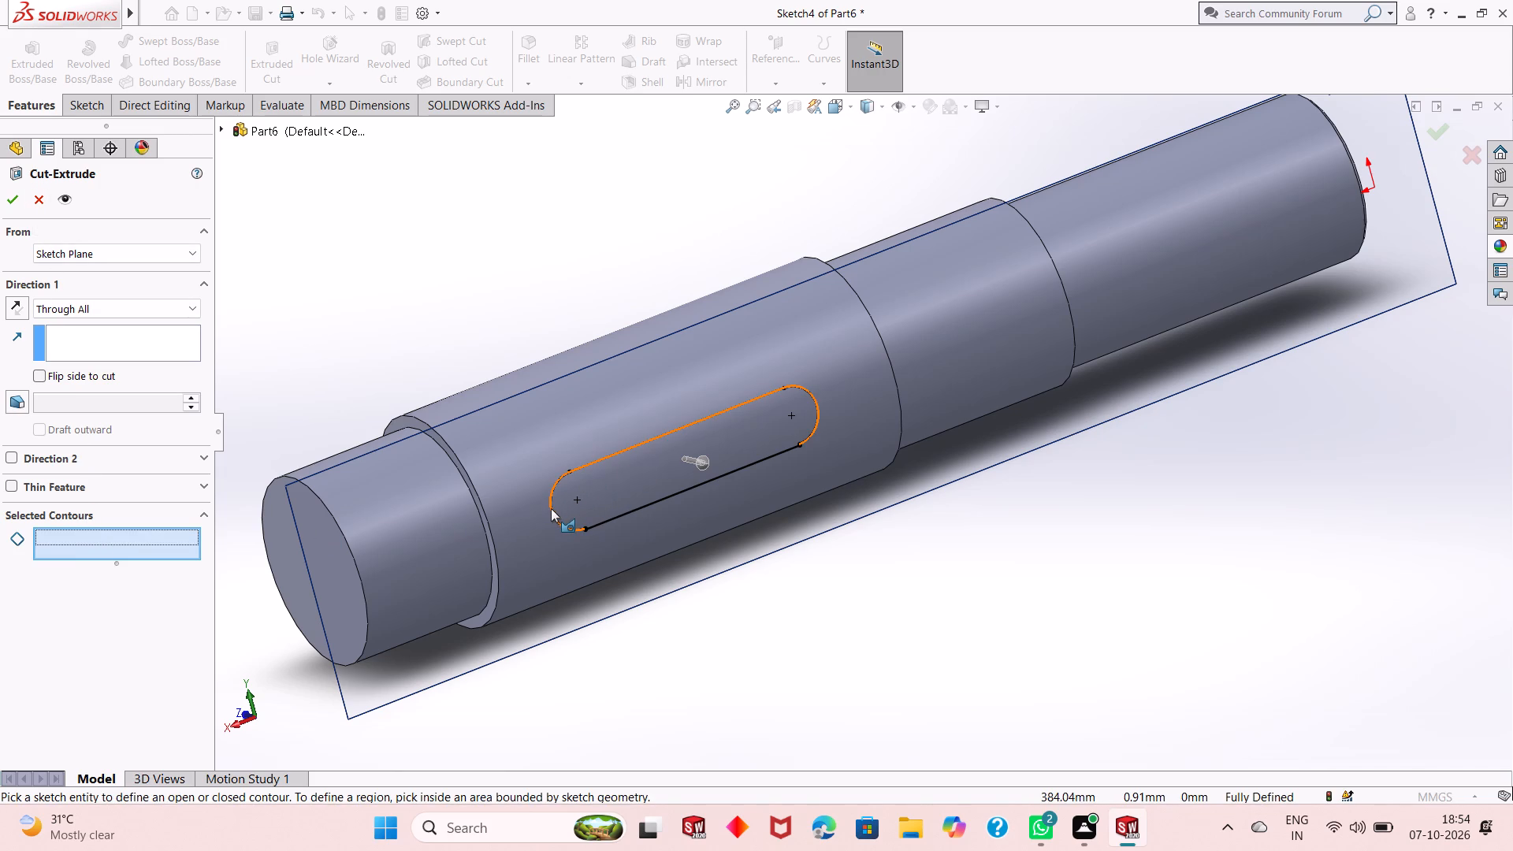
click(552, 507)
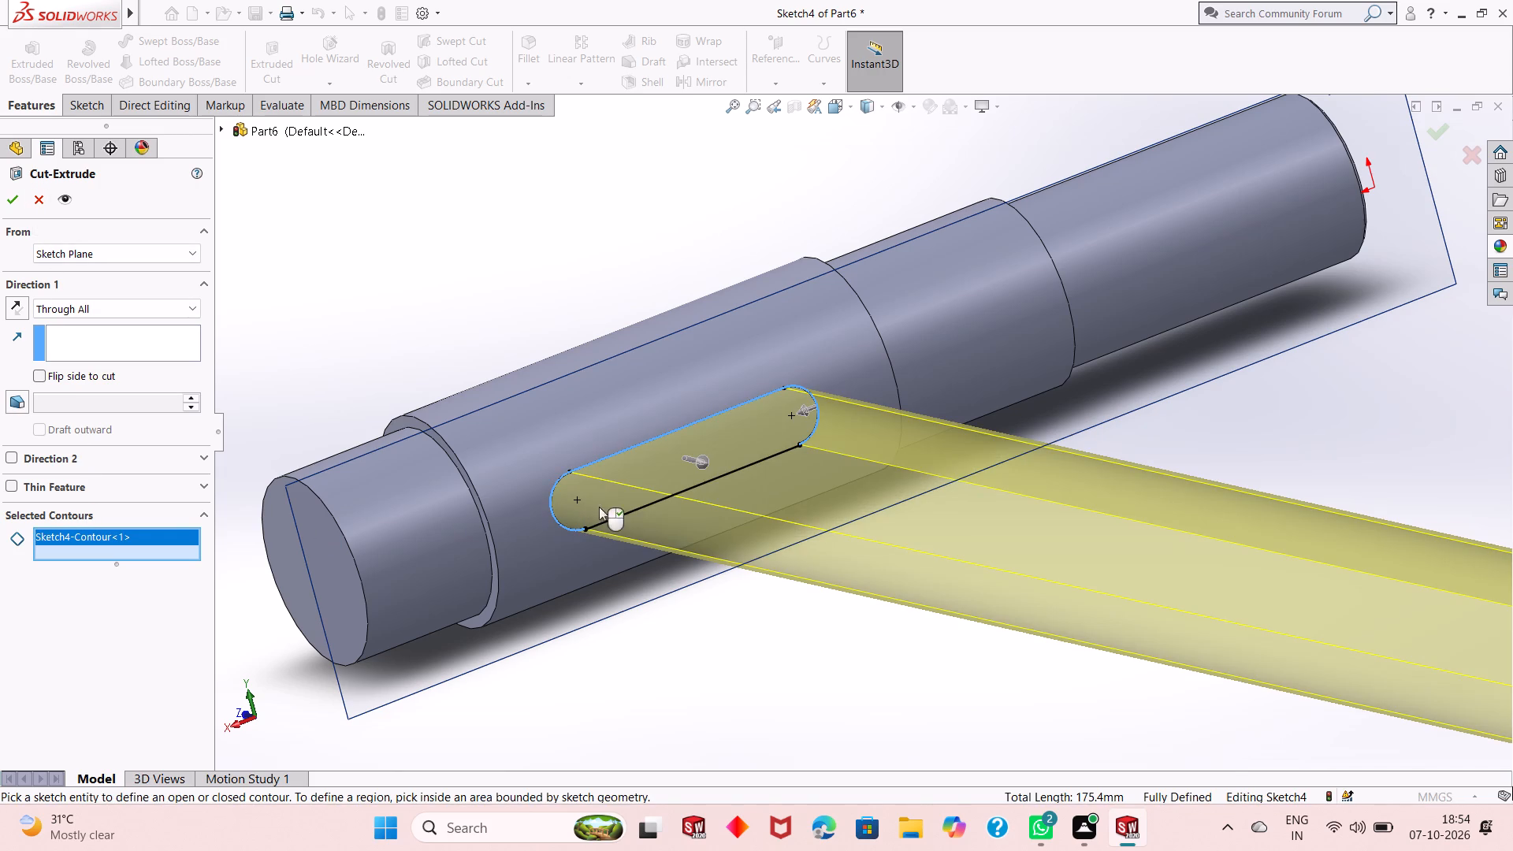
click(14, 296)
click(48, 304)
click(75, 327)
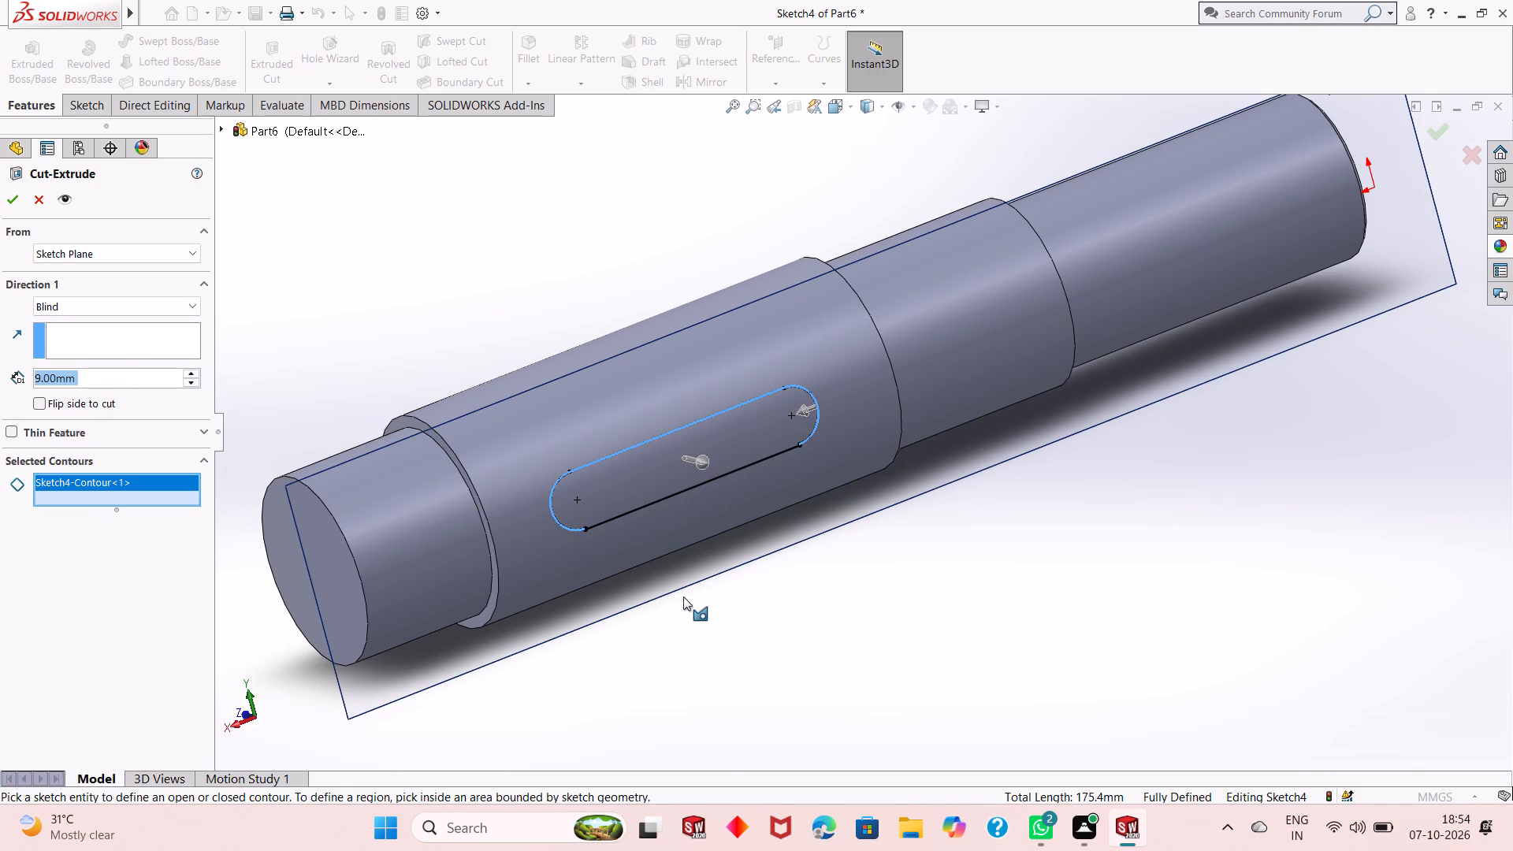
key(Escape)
Undo the conversion of the keyway outline in the sketch on the 45 mm offset plane.
key(ctrl+z)
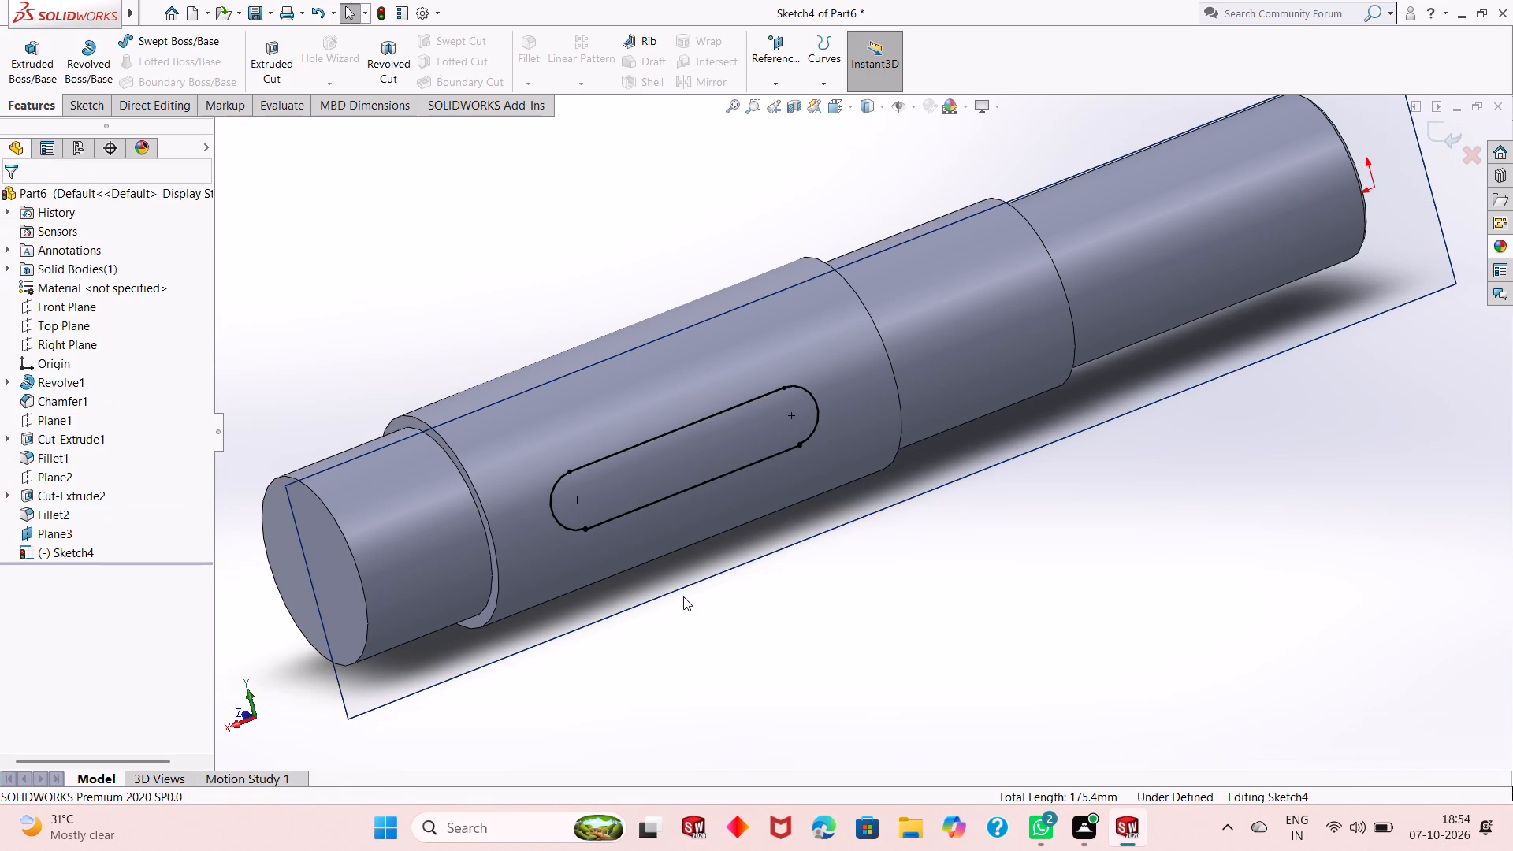
With hidden lines visible, convert the four outline edges of the largest-diameter section's keyway into the sketch again, and restore shaded-with-edges display.
key(ctrl+8)
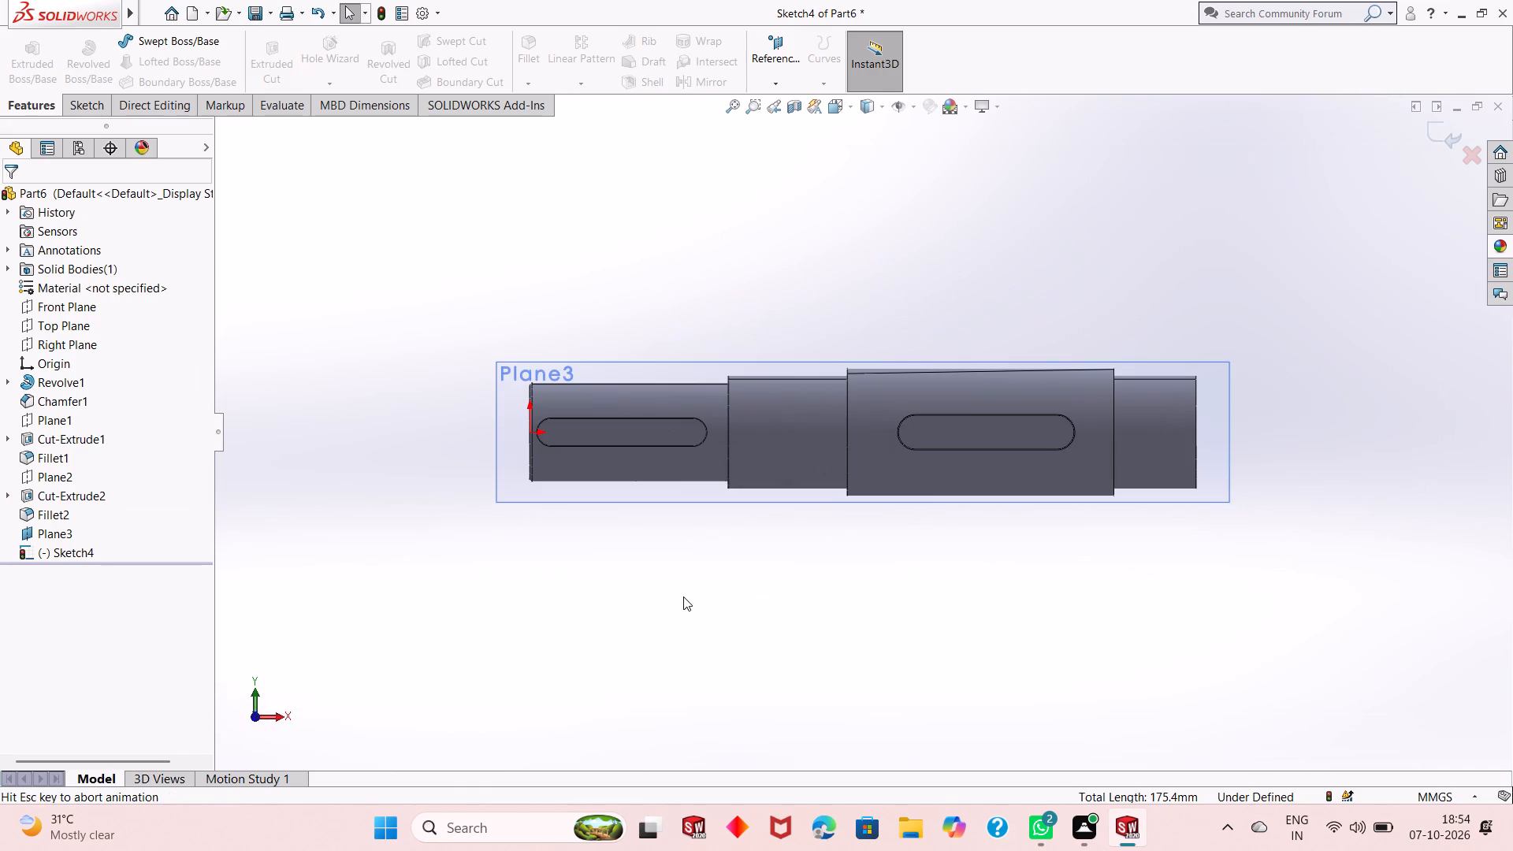
key(ctrl+8)
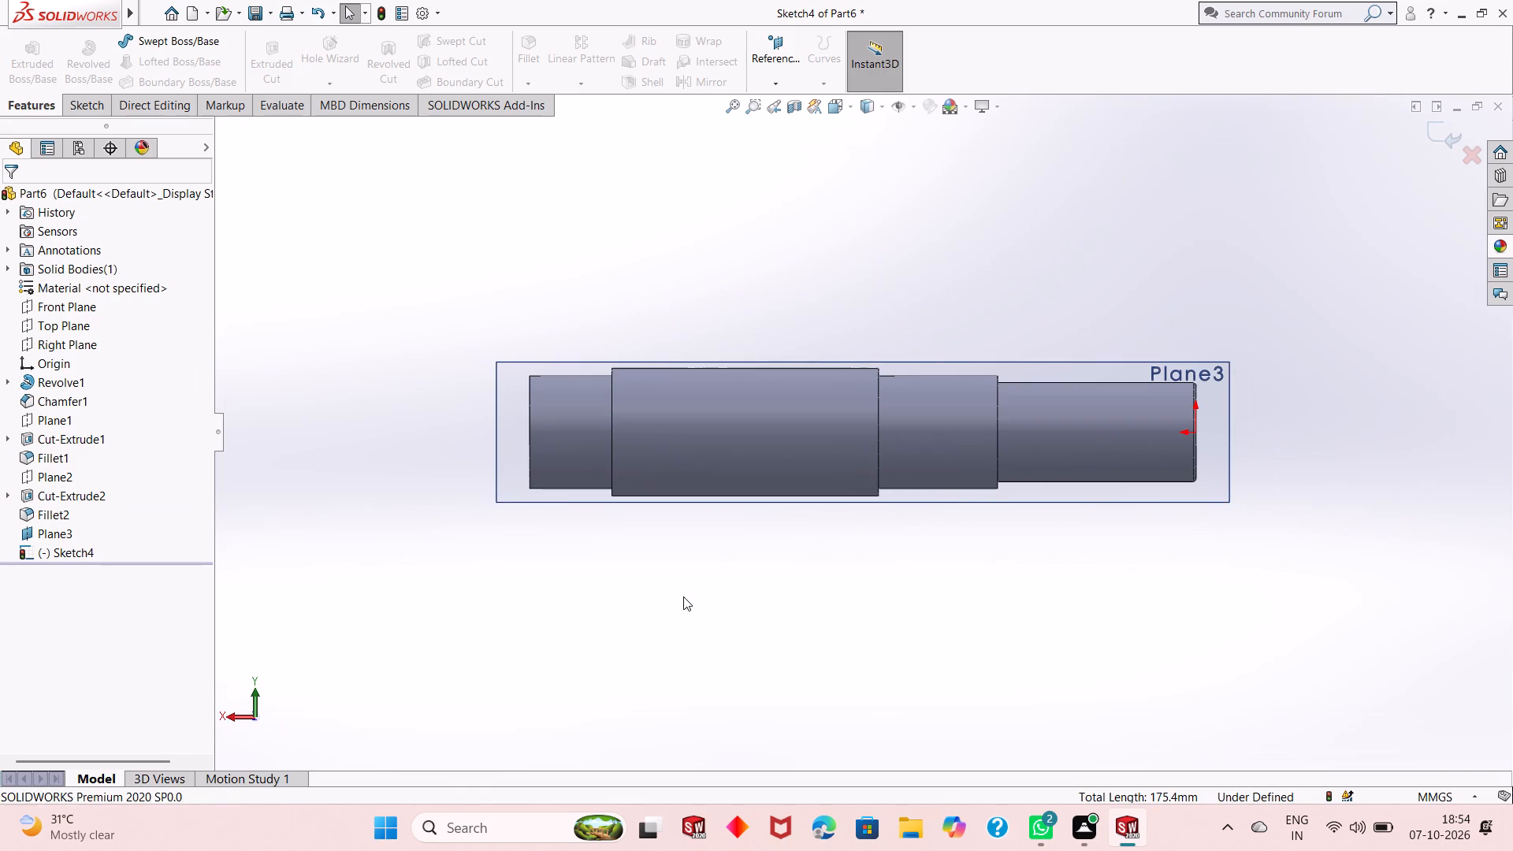
scroll(662, 447, down, 1)
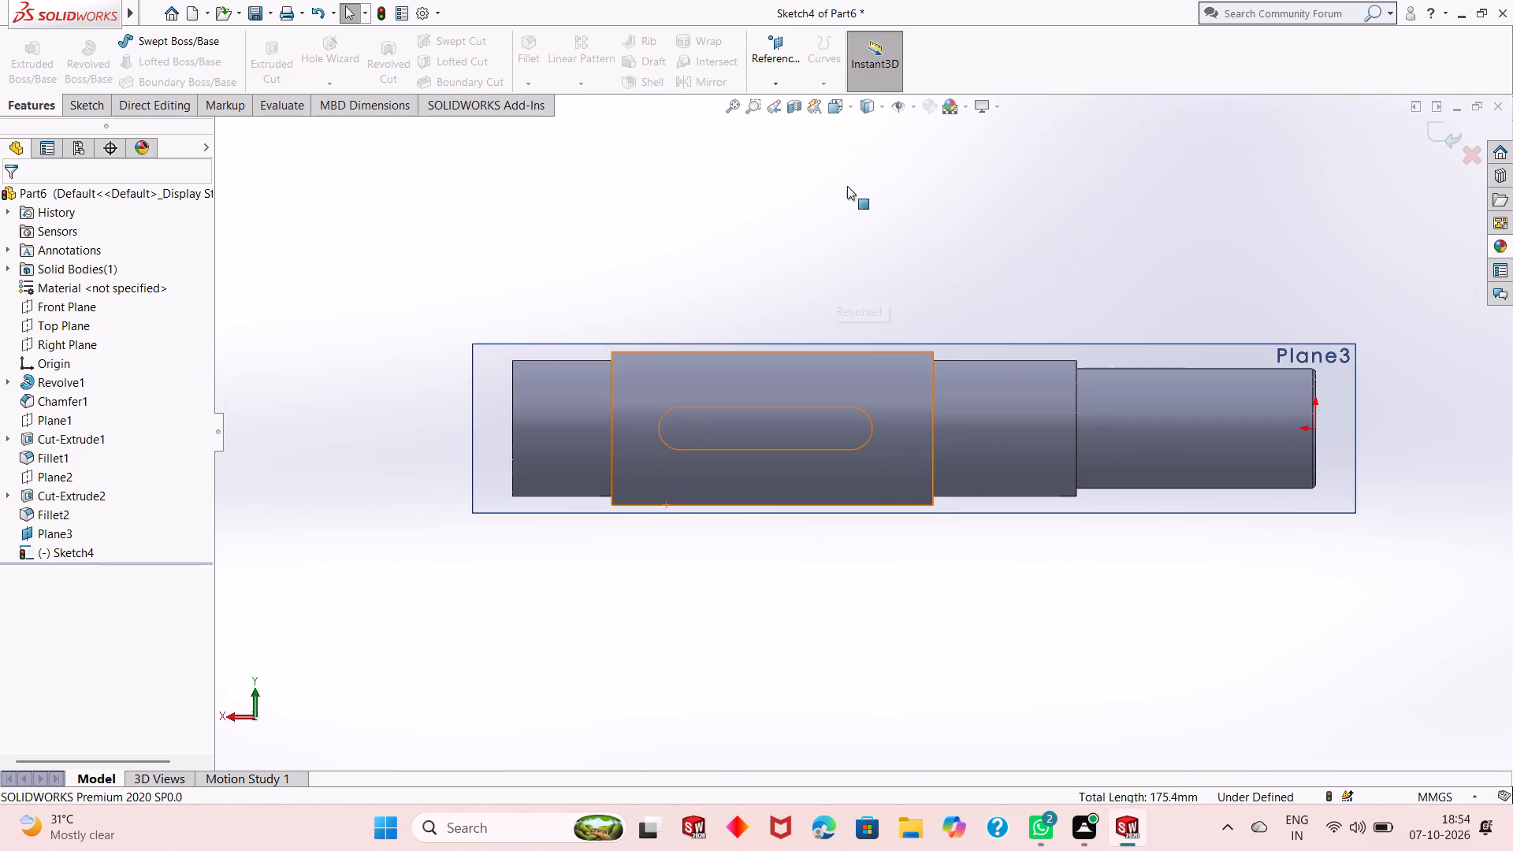
click(876, 109)
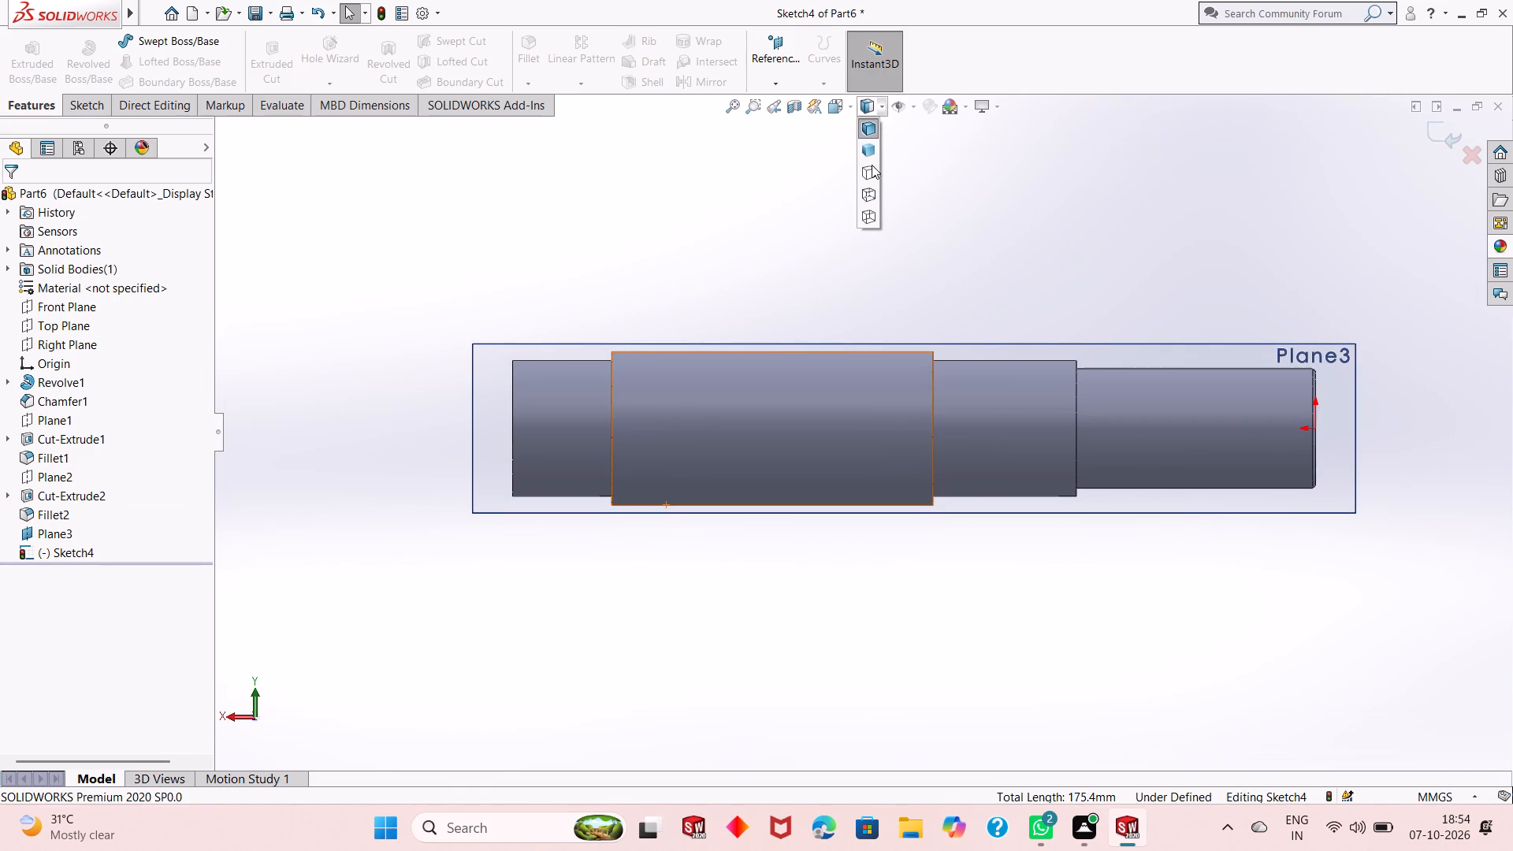
click(867, 188)
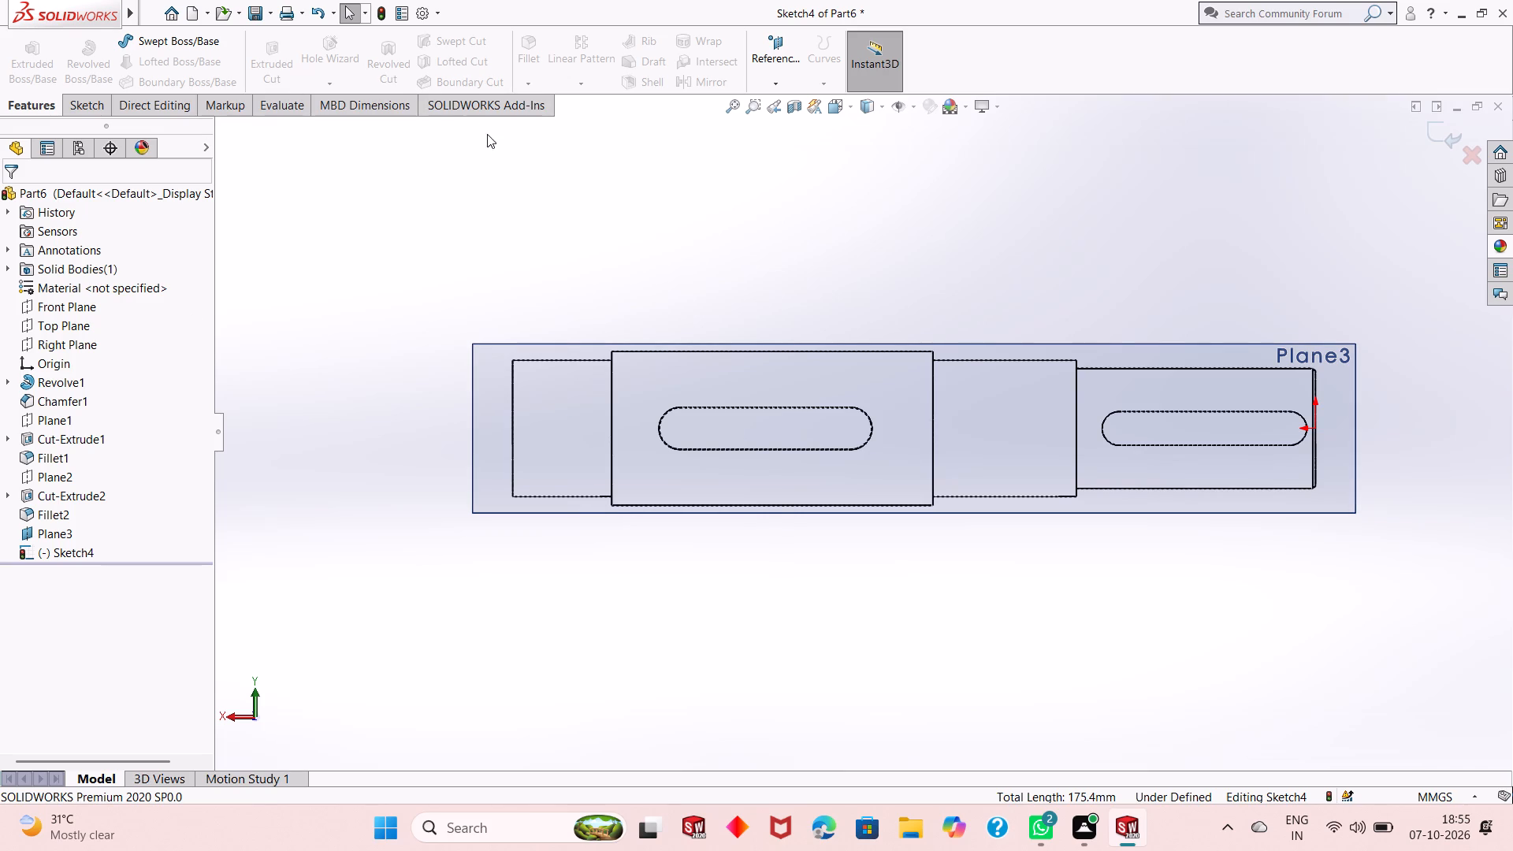
click(87, 113)
click(396, 48)
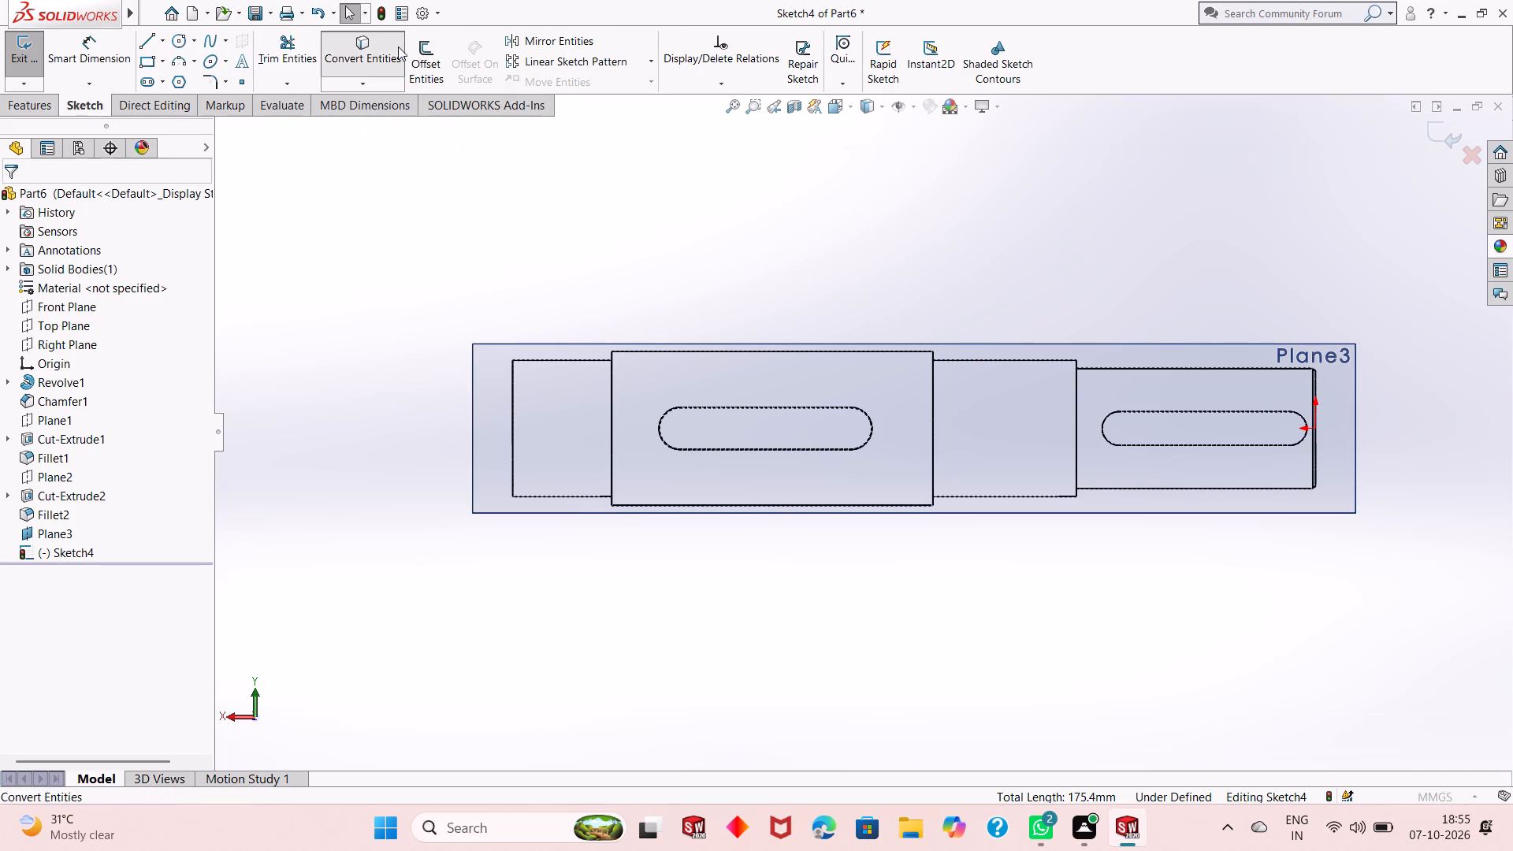
click(736, 451)
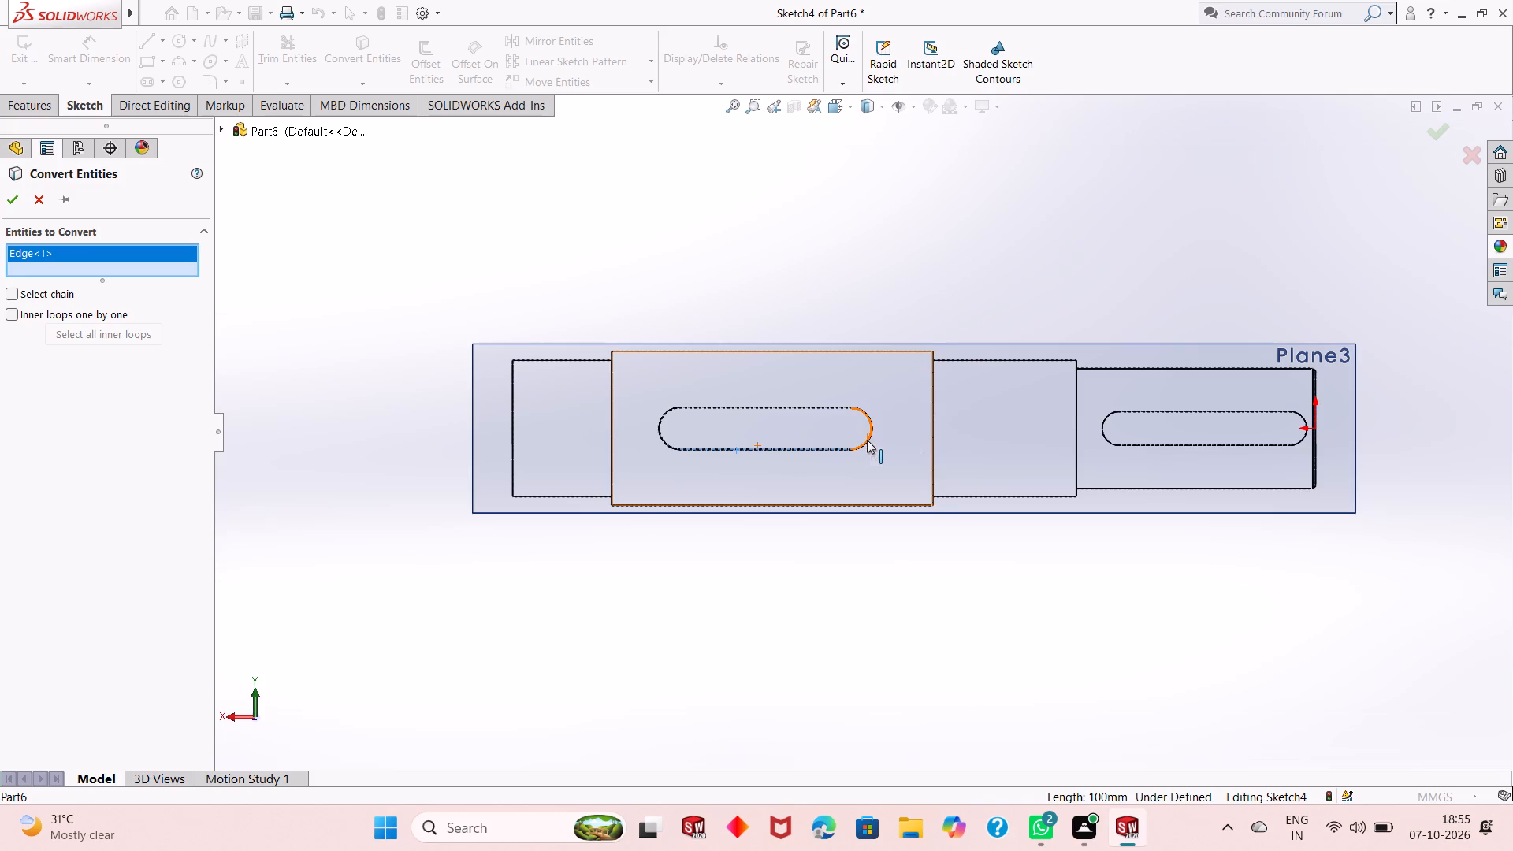
click(867, 440)
click(816, 406)
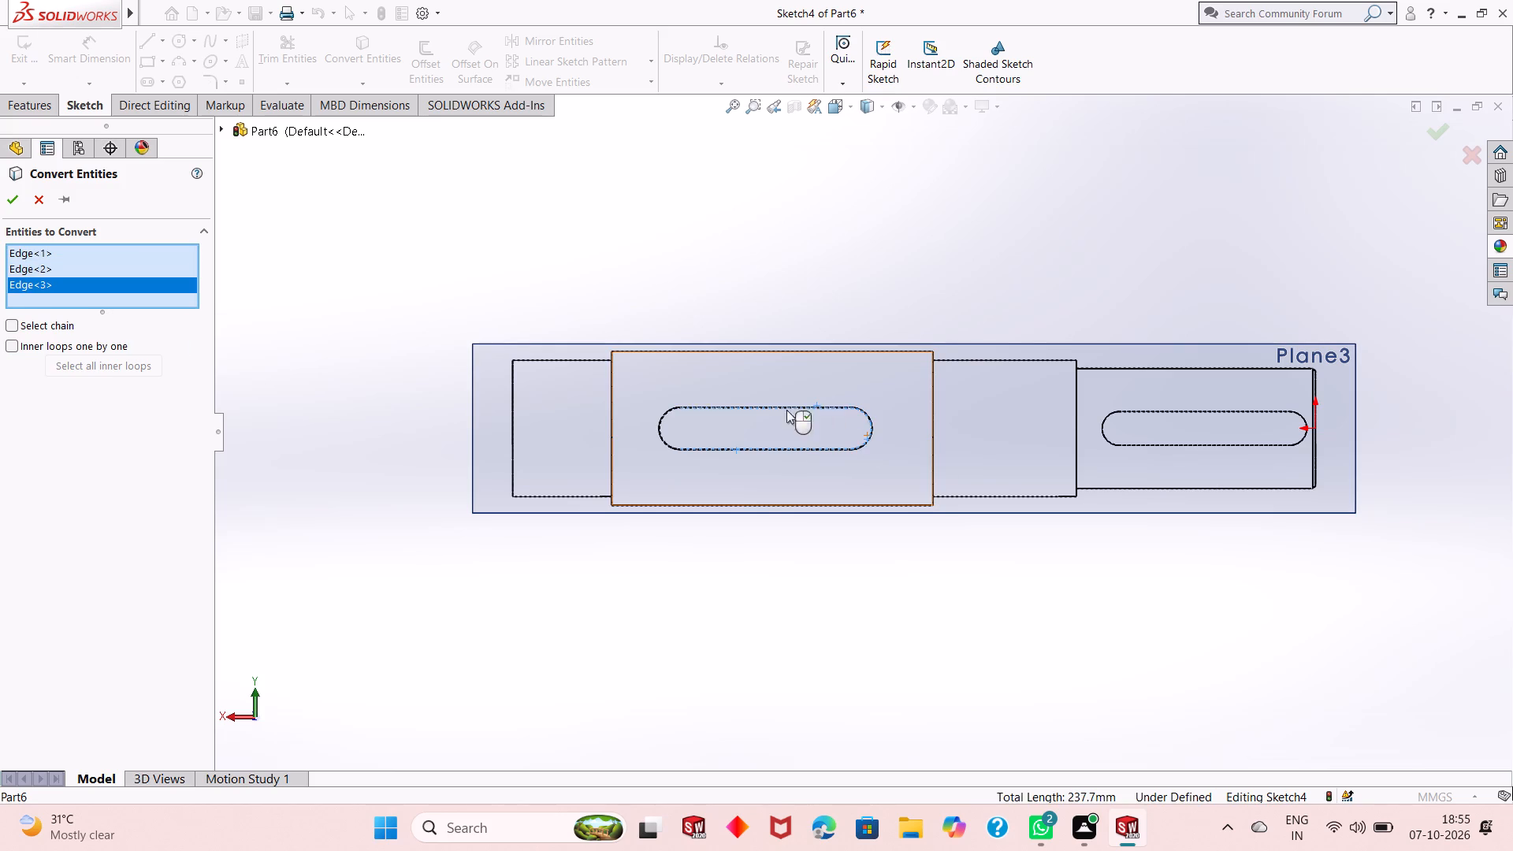
click(657, 432)
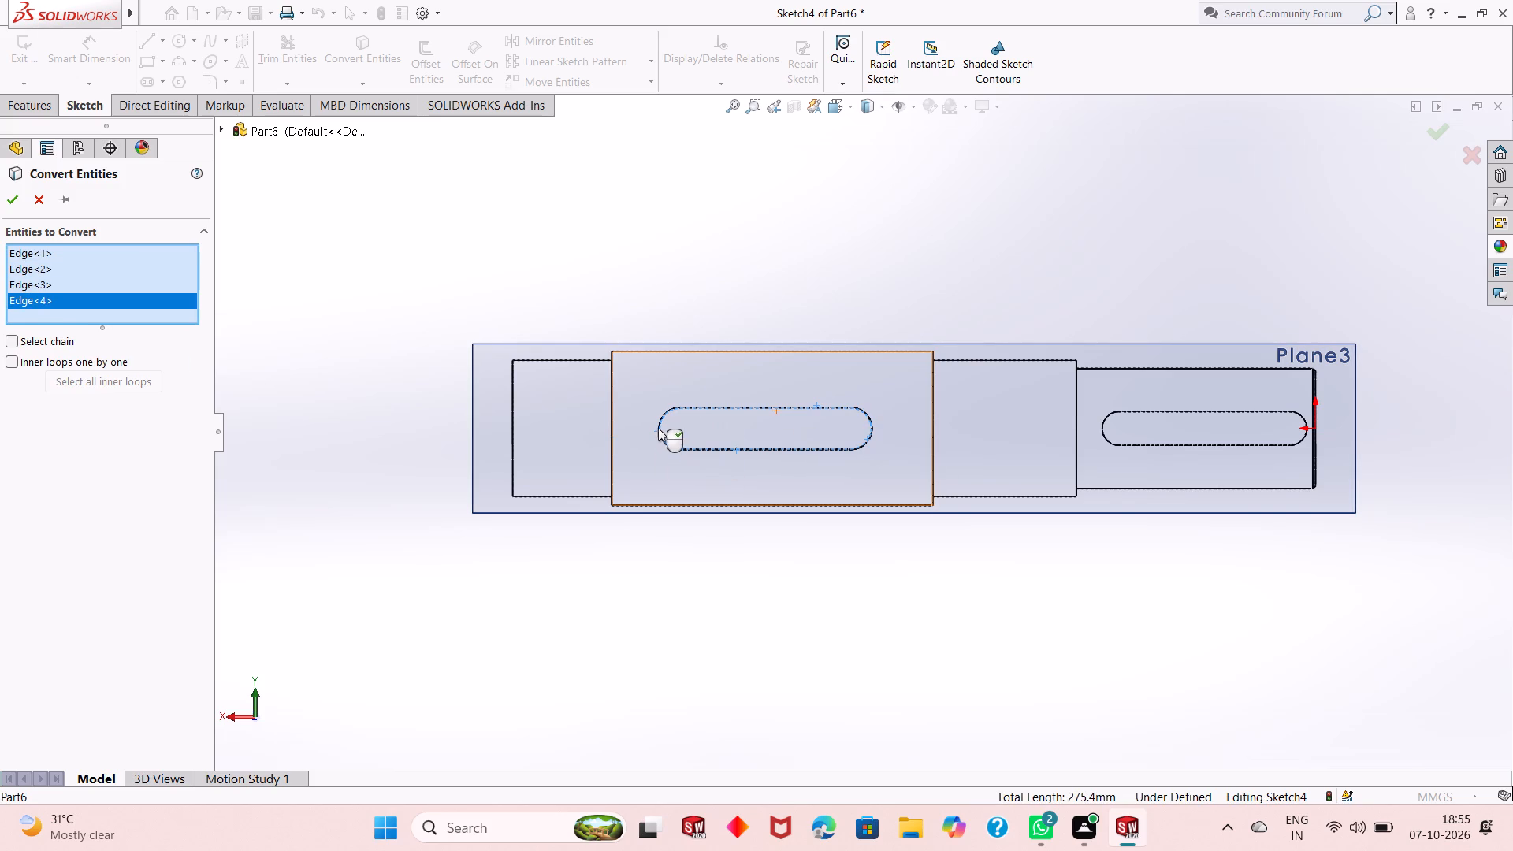
click(9, 208)
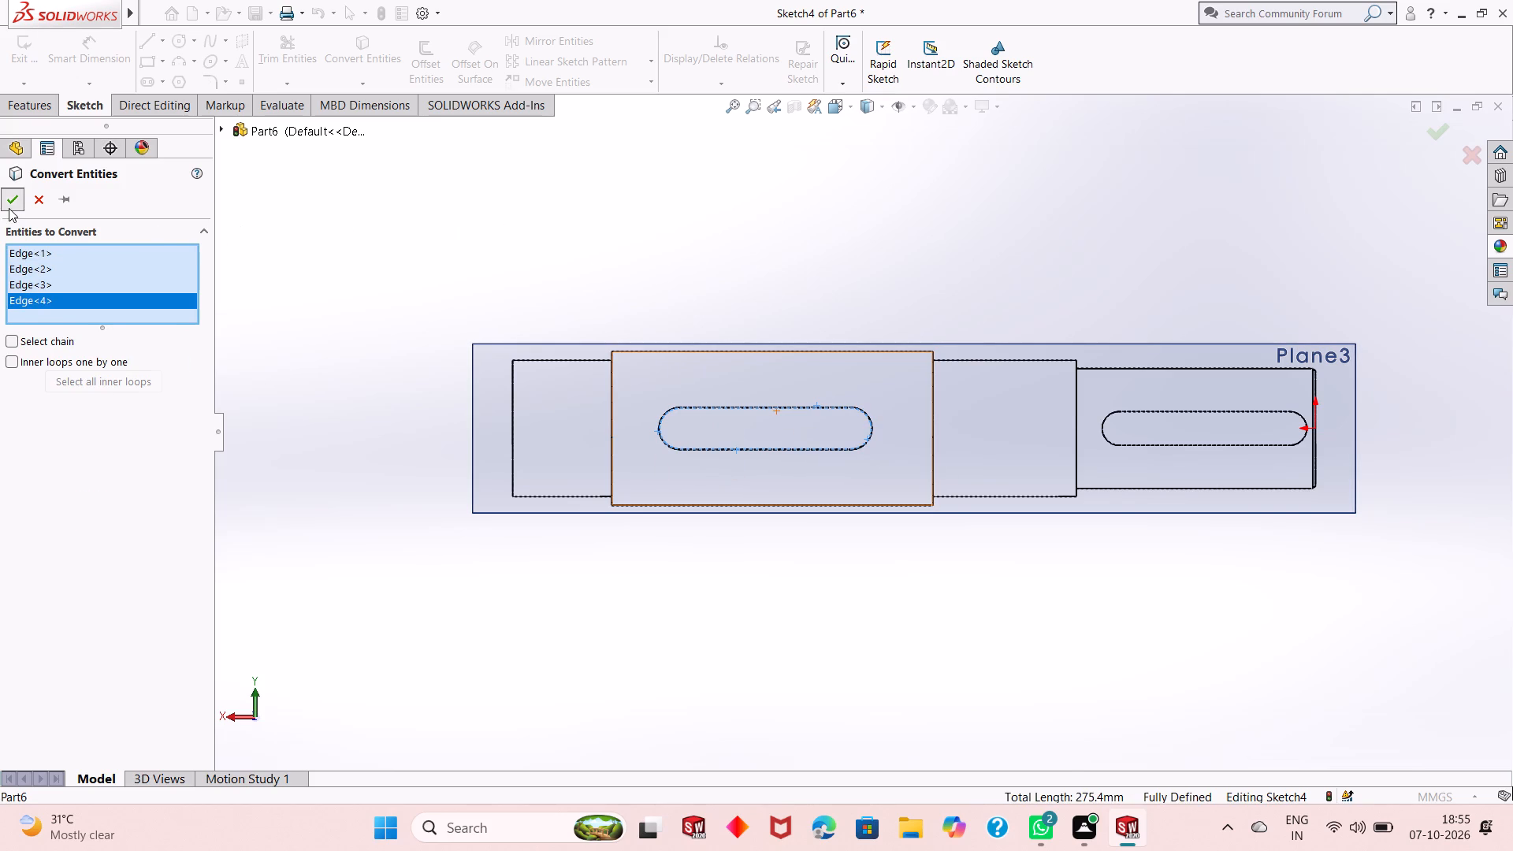
click(866, 114)
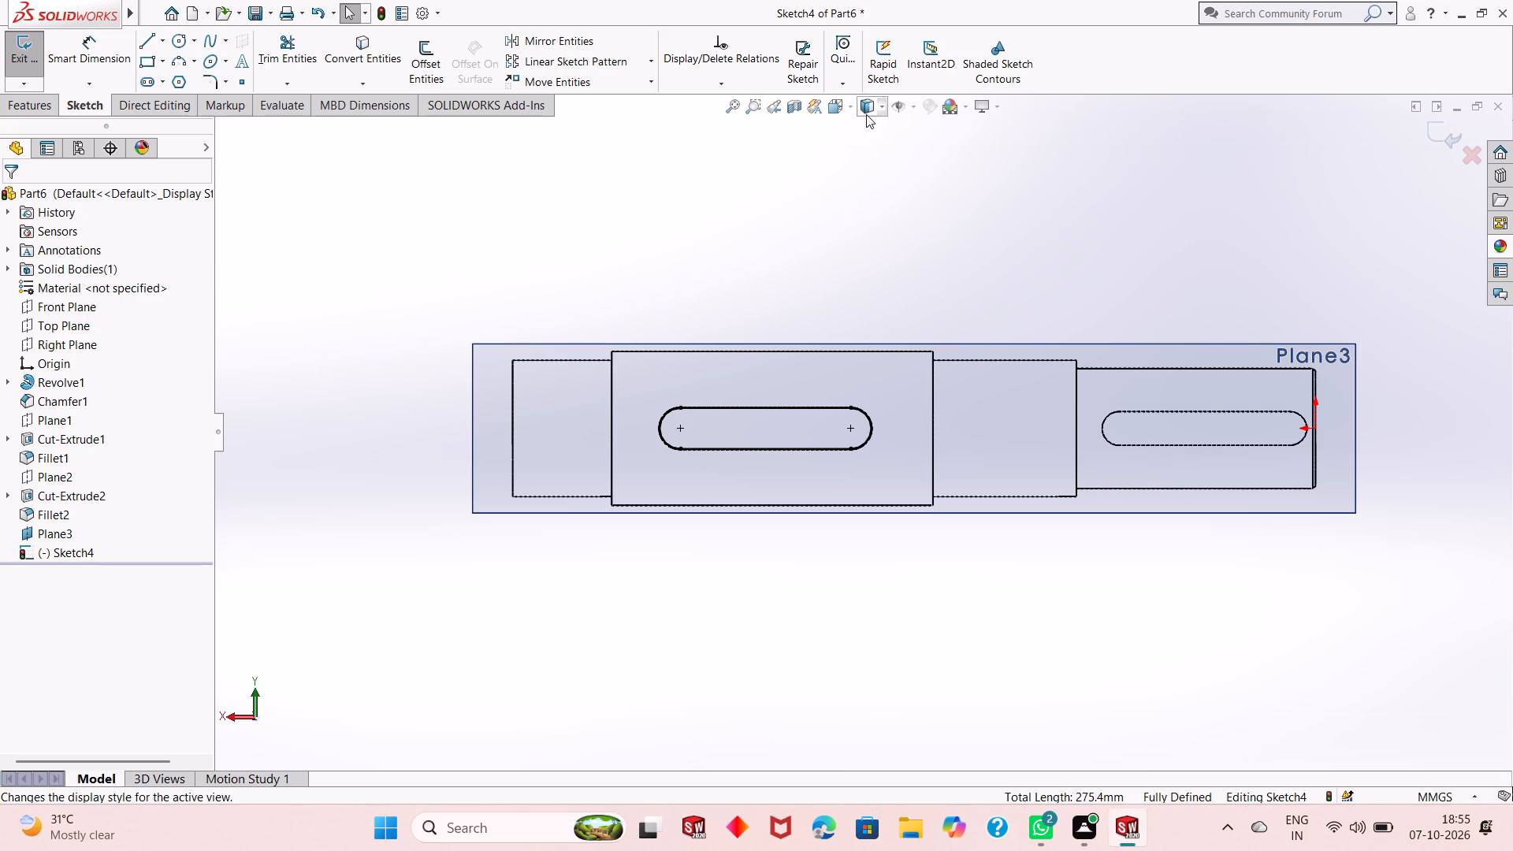
click(873, 132)
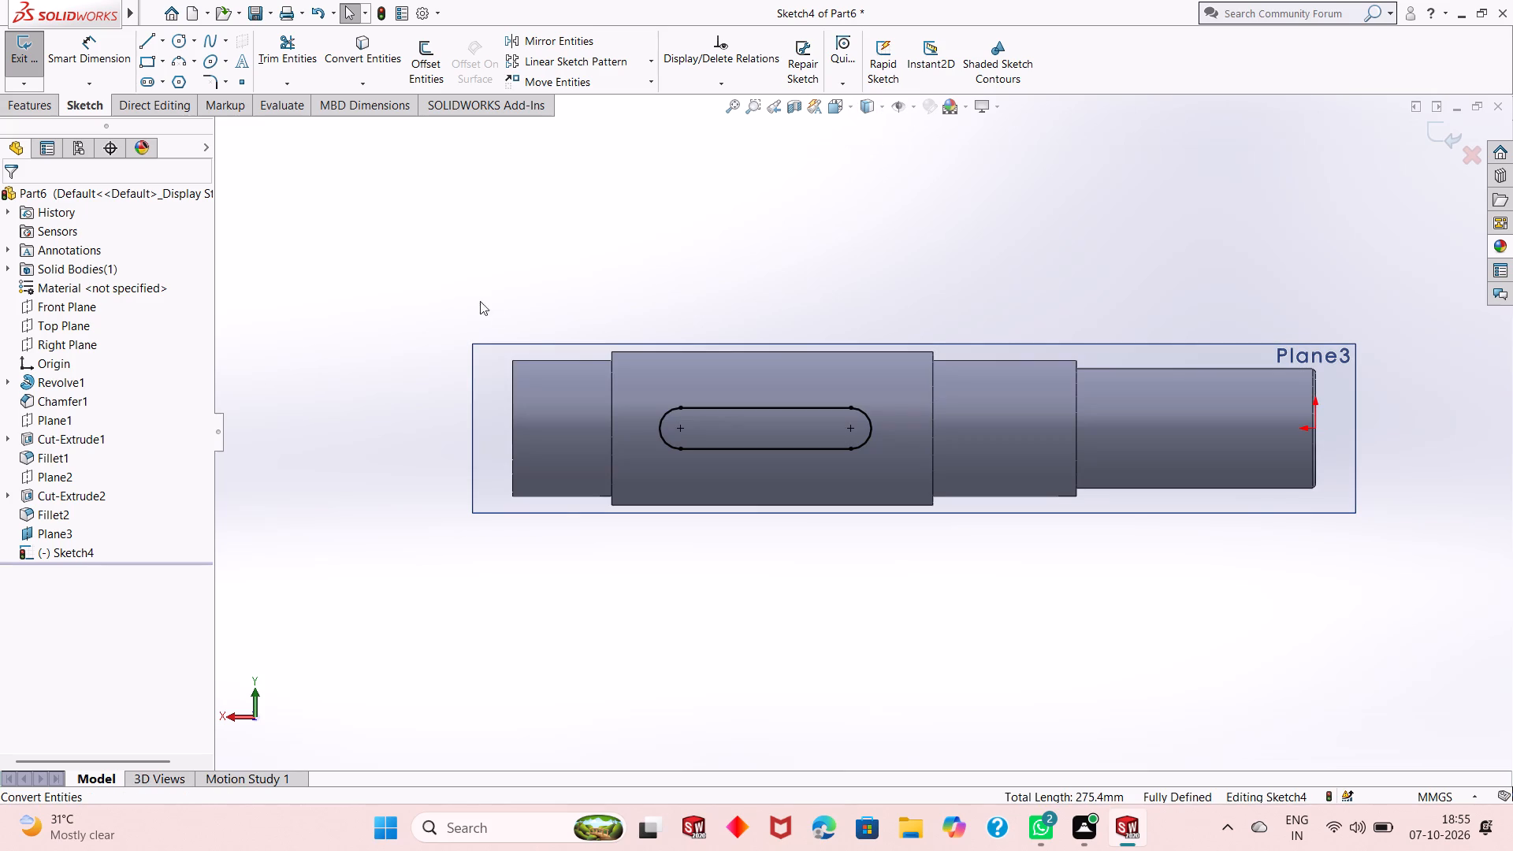
Cut-extrude the converted keyway outline to a blind depth of 9 mm, with the direction reversed into the shaft.
click(35, 113)
click(262, 61)
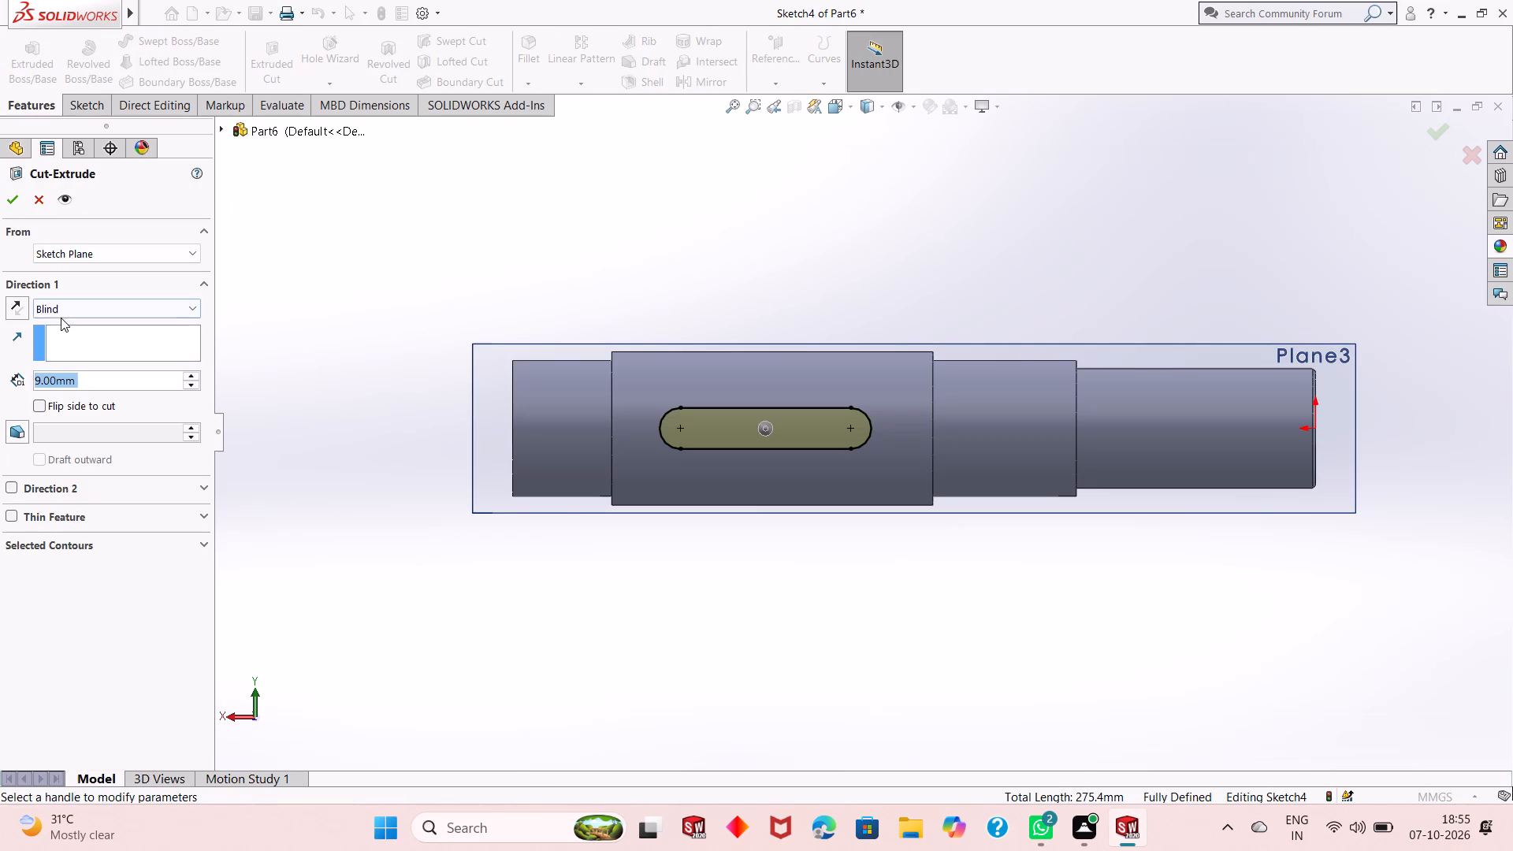
click(19, 311)
middle_drag(327, 439, 428, 484)
click(10, 199)
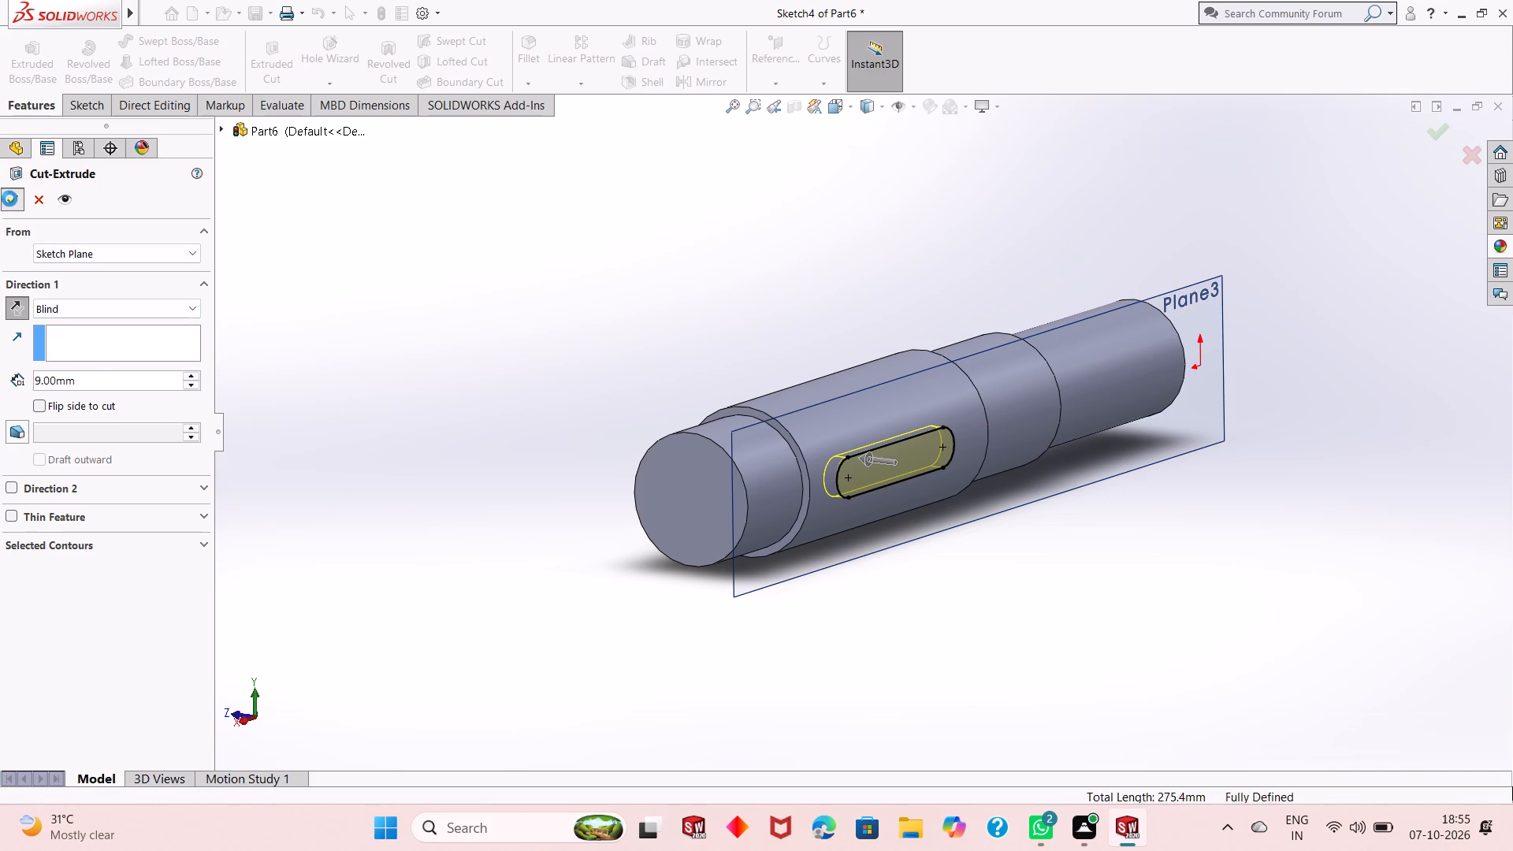
Hide Plane3, the 45 mm offset plane used for the opposite-side keyway cut.
click(516, 551)
scroll(994, 446, down, 3)
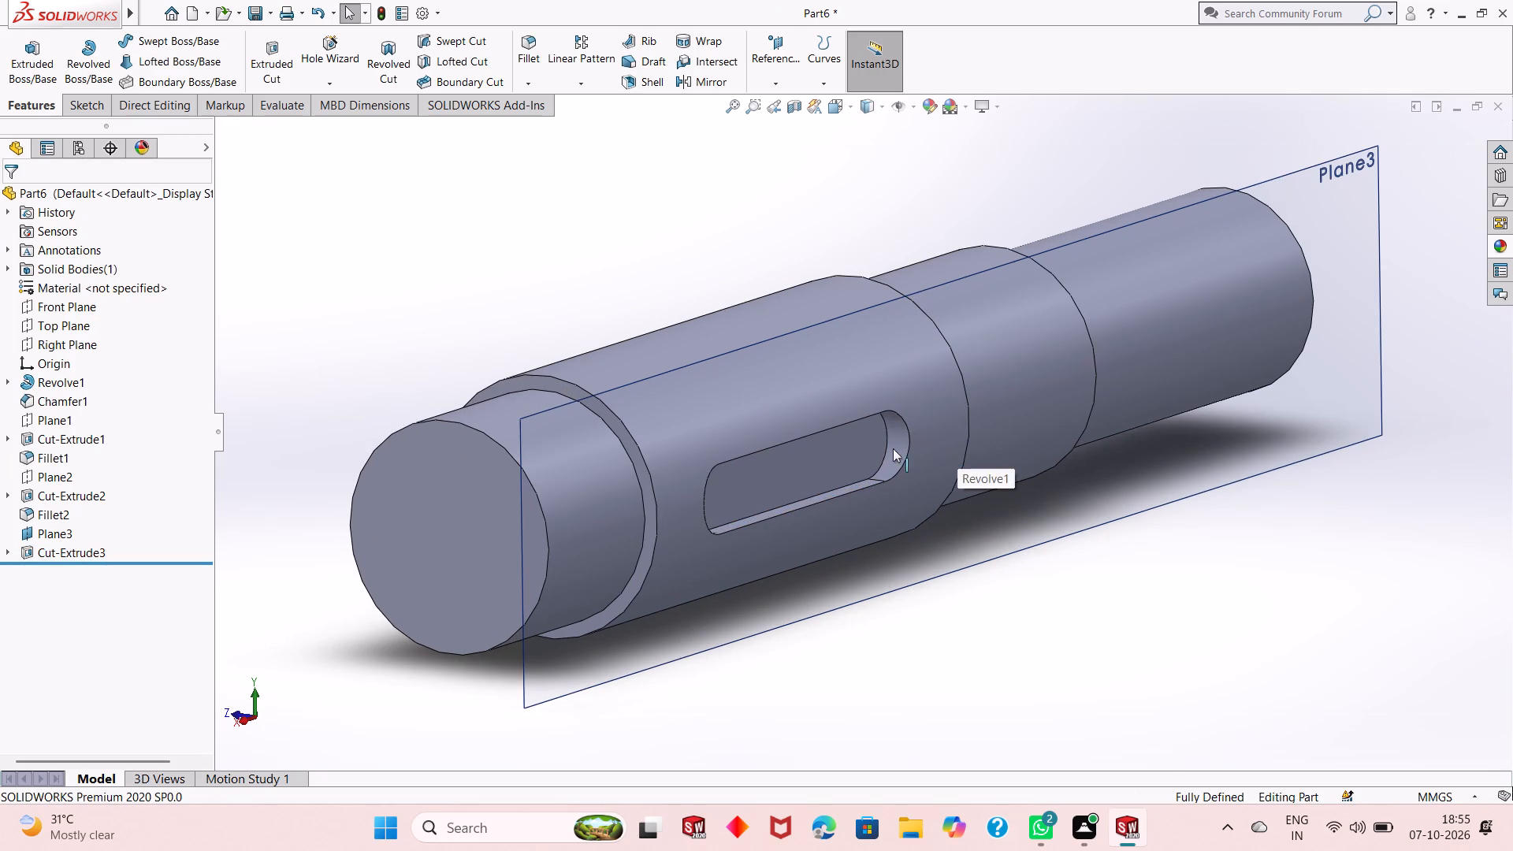
right_click(1102, 503)
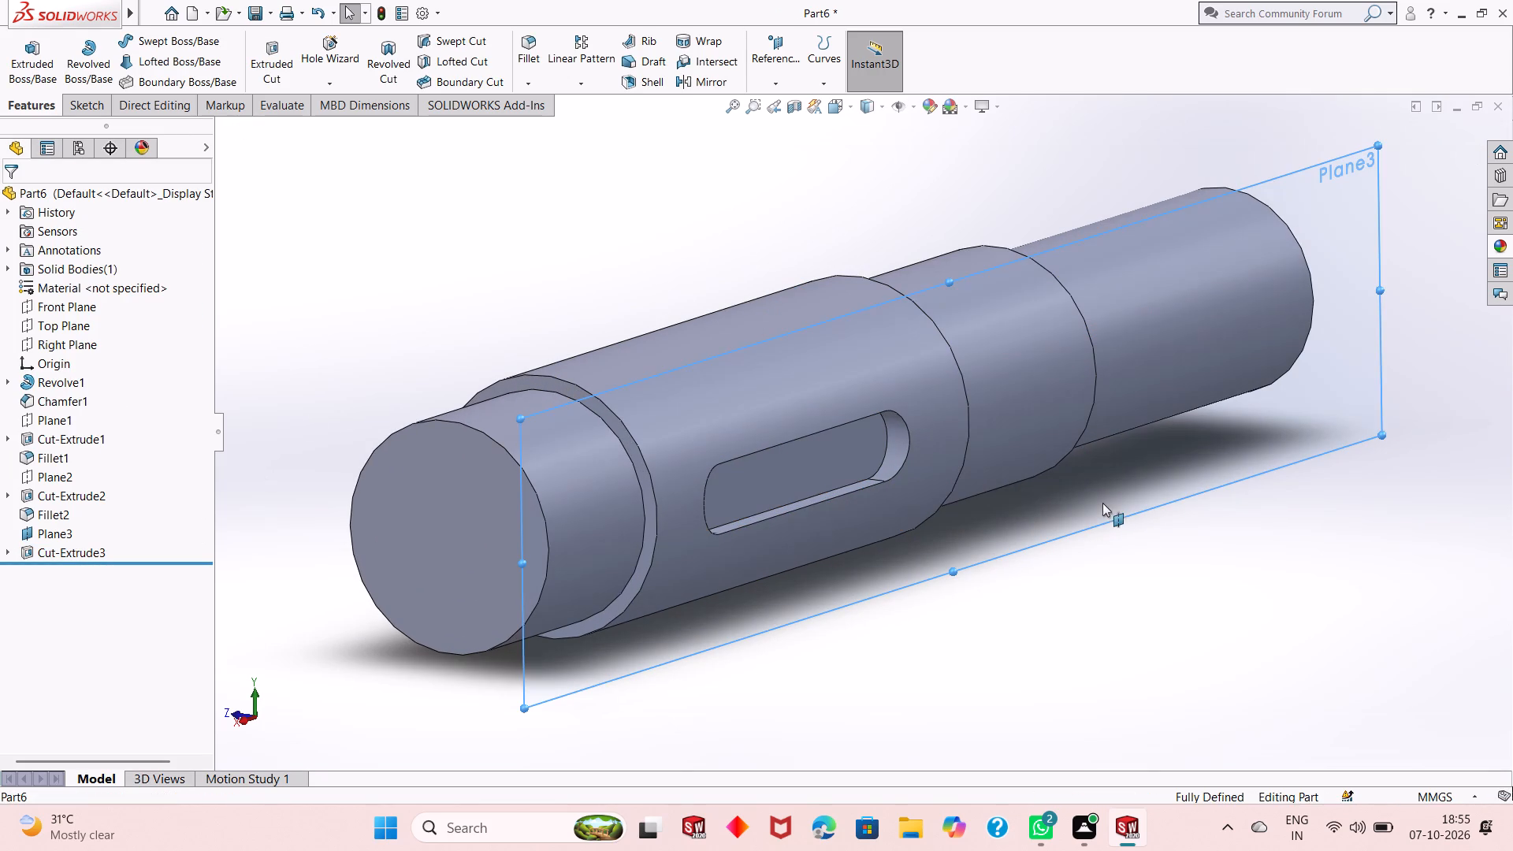
click(1165, 484)
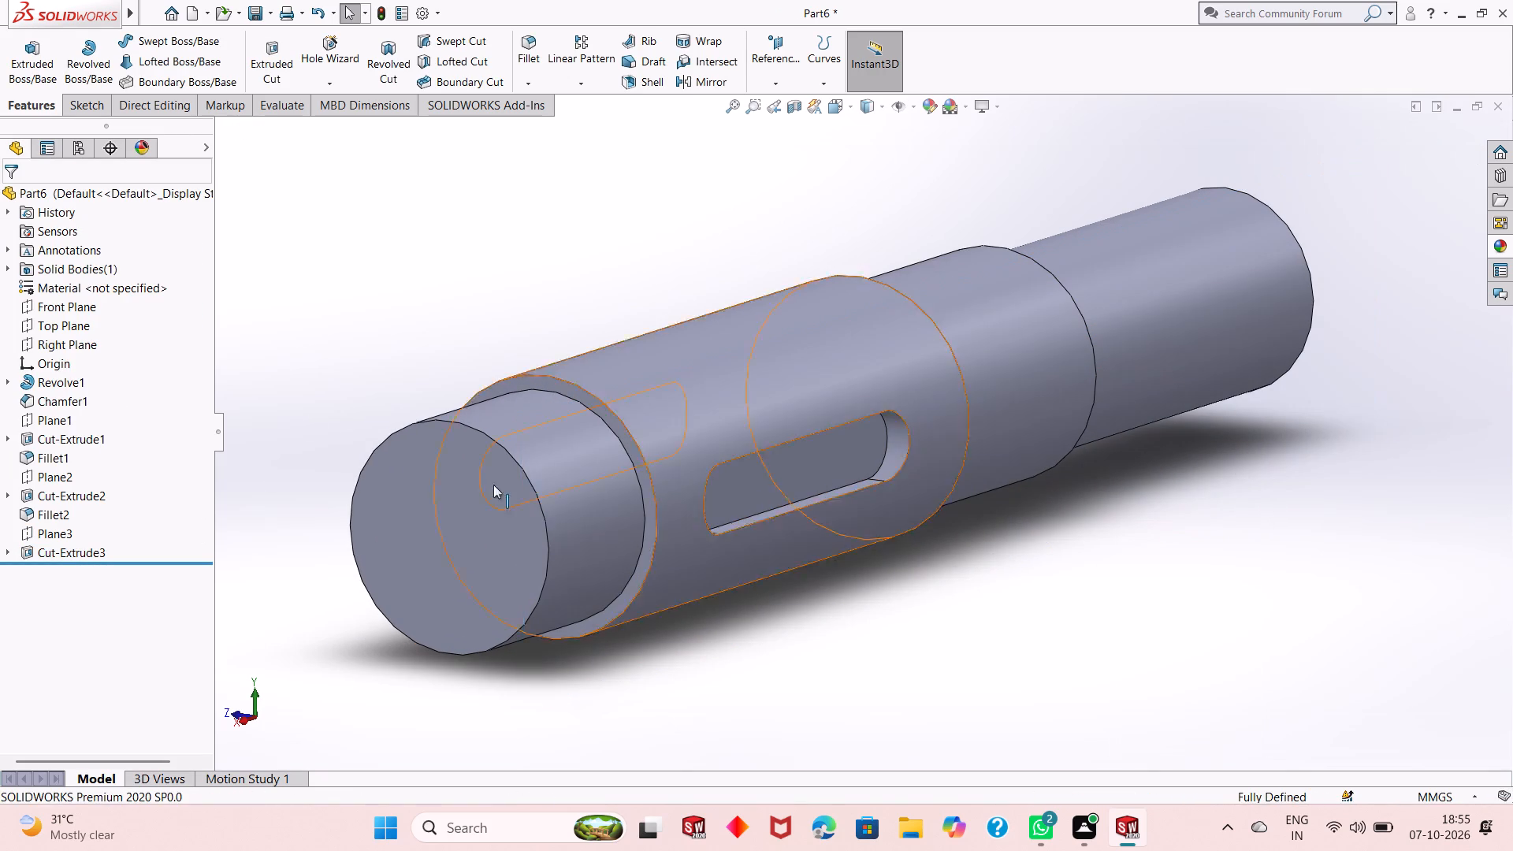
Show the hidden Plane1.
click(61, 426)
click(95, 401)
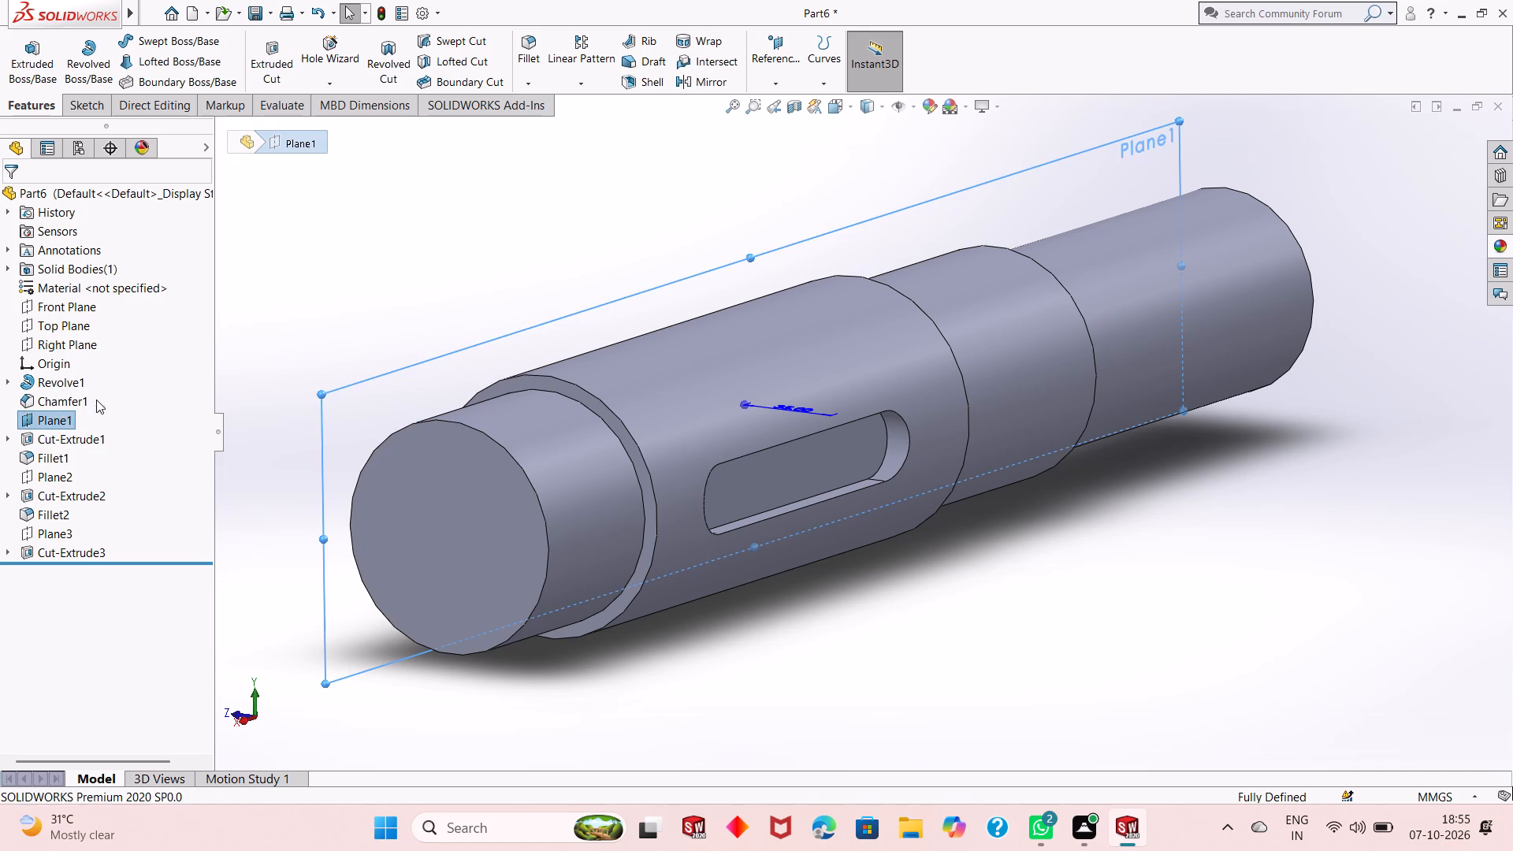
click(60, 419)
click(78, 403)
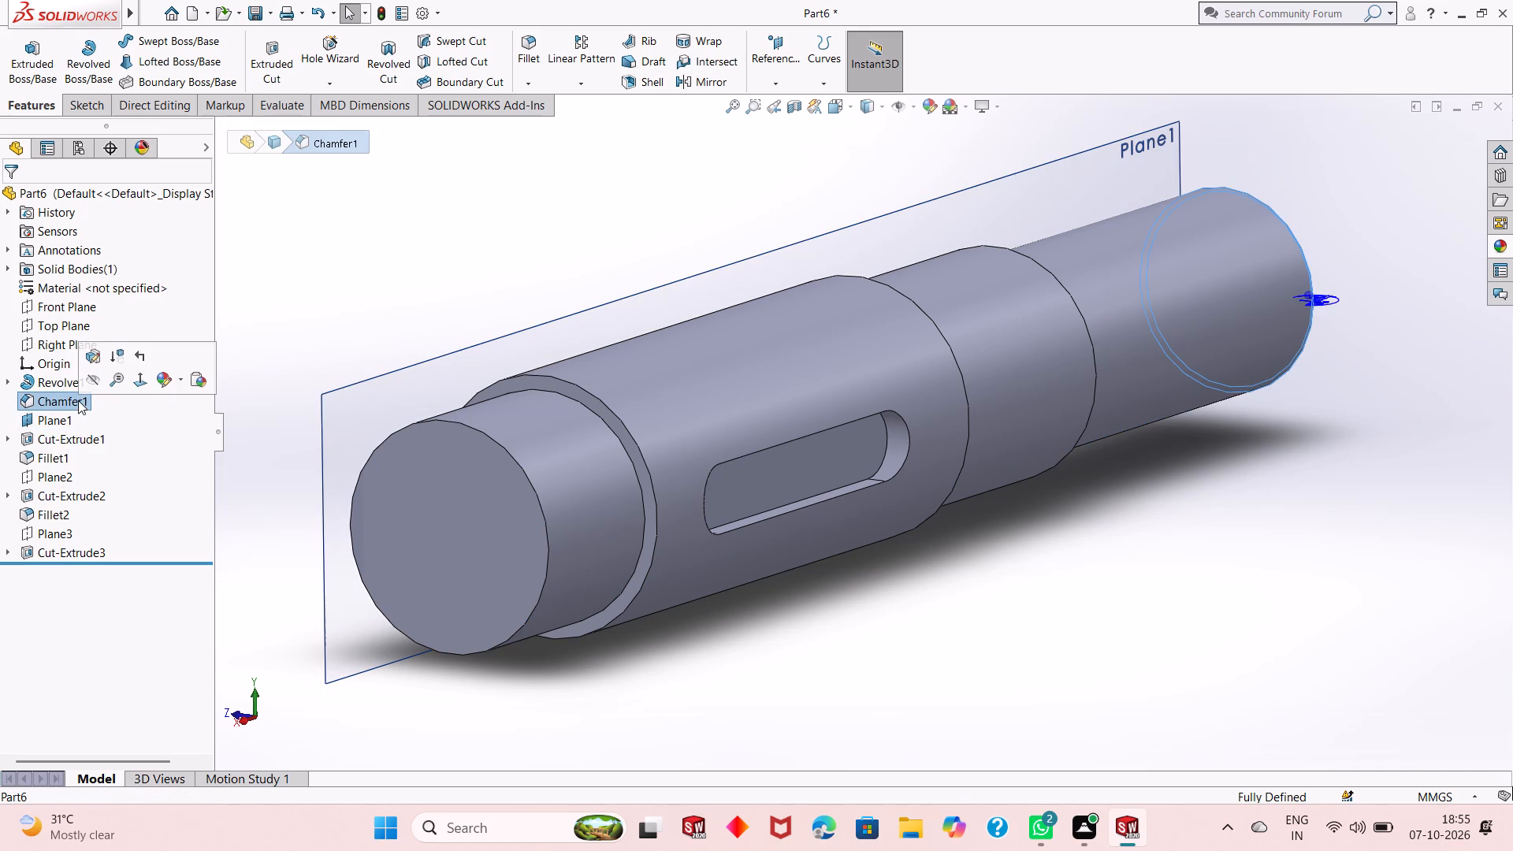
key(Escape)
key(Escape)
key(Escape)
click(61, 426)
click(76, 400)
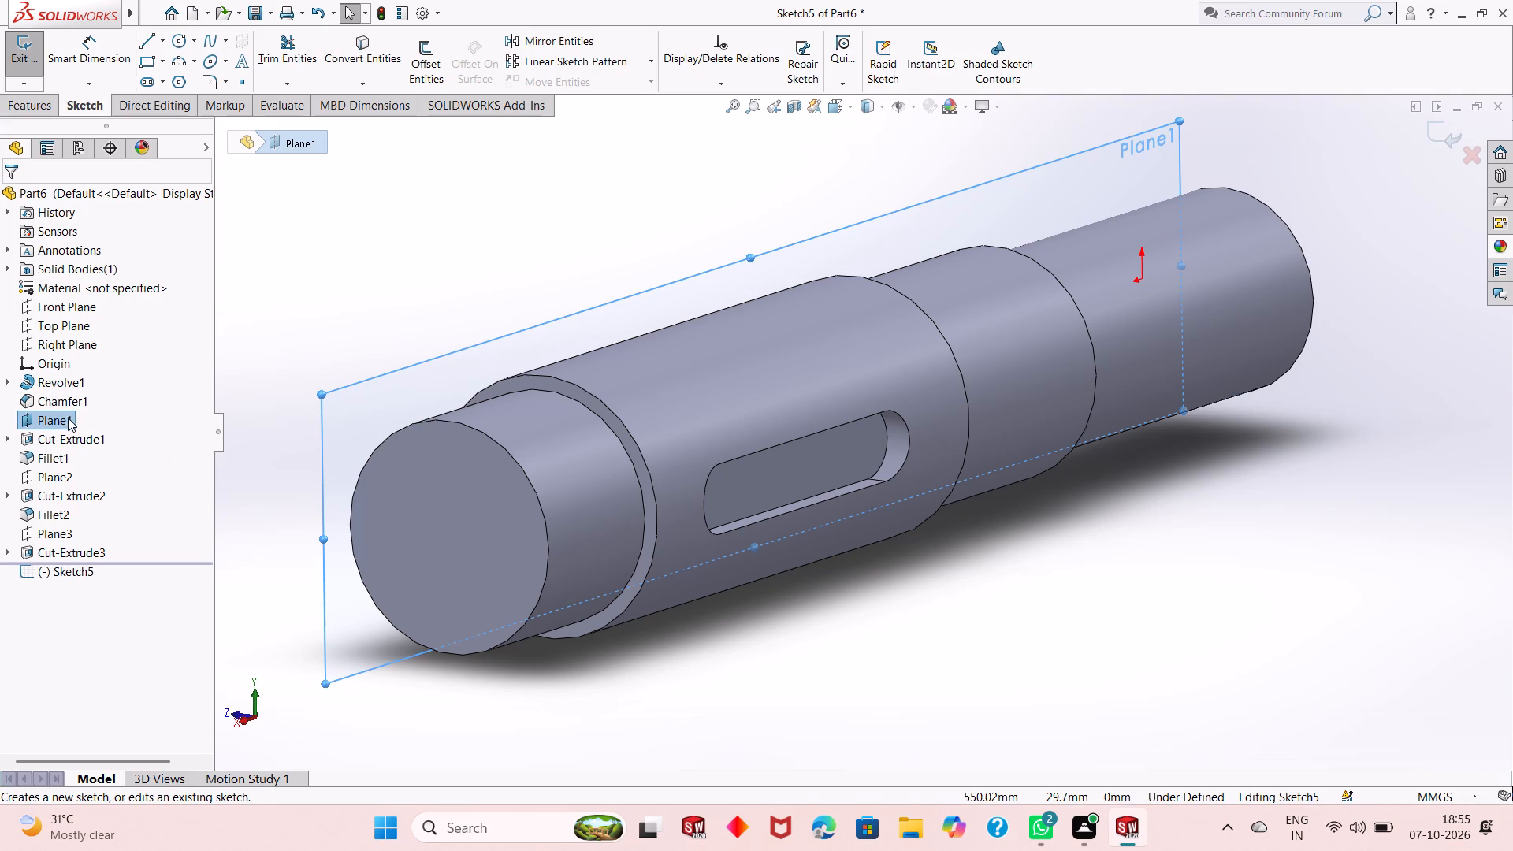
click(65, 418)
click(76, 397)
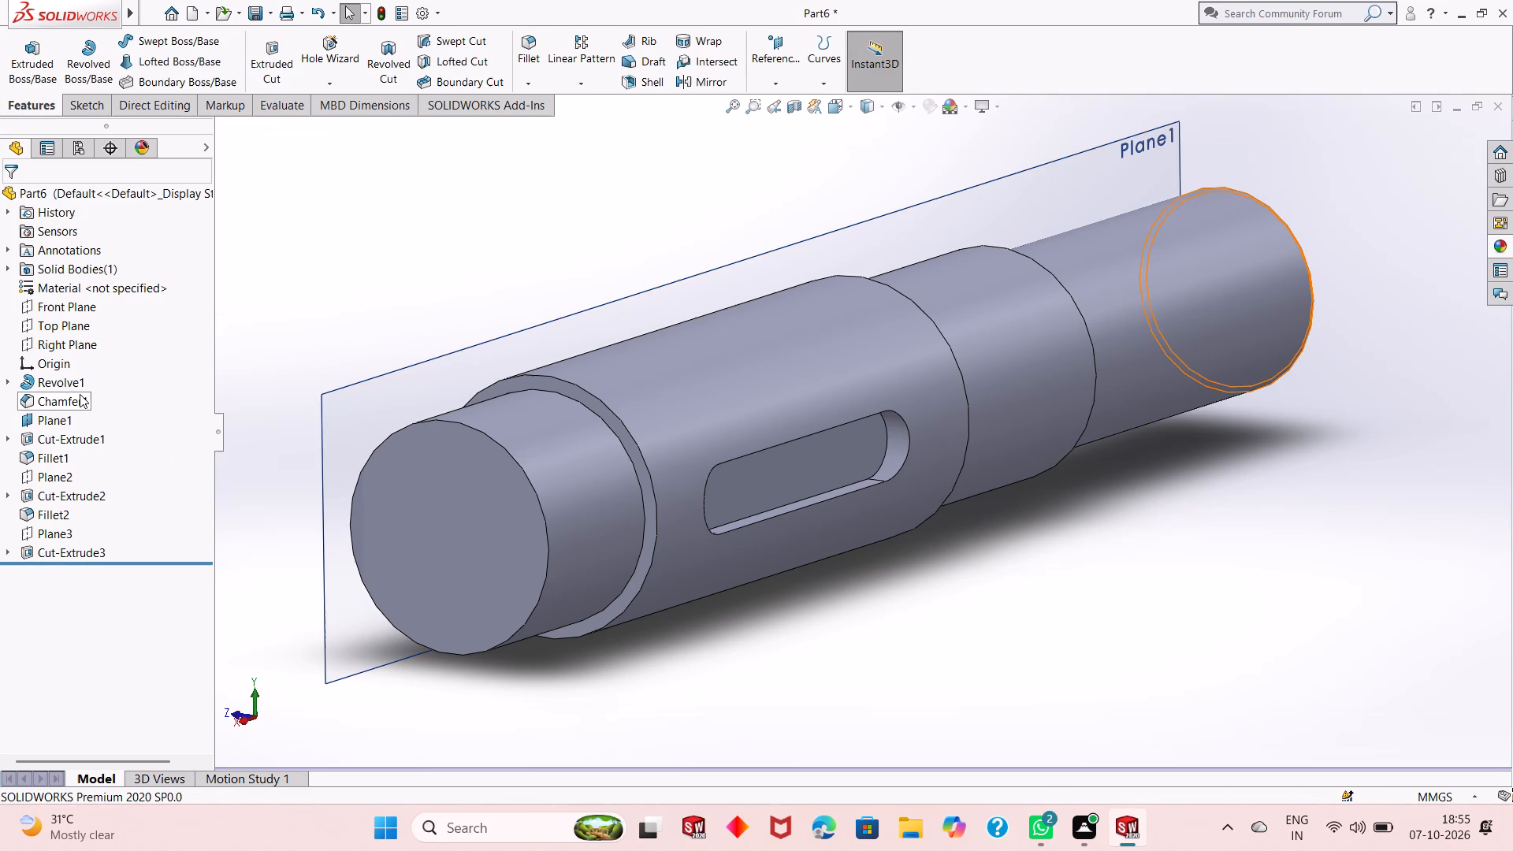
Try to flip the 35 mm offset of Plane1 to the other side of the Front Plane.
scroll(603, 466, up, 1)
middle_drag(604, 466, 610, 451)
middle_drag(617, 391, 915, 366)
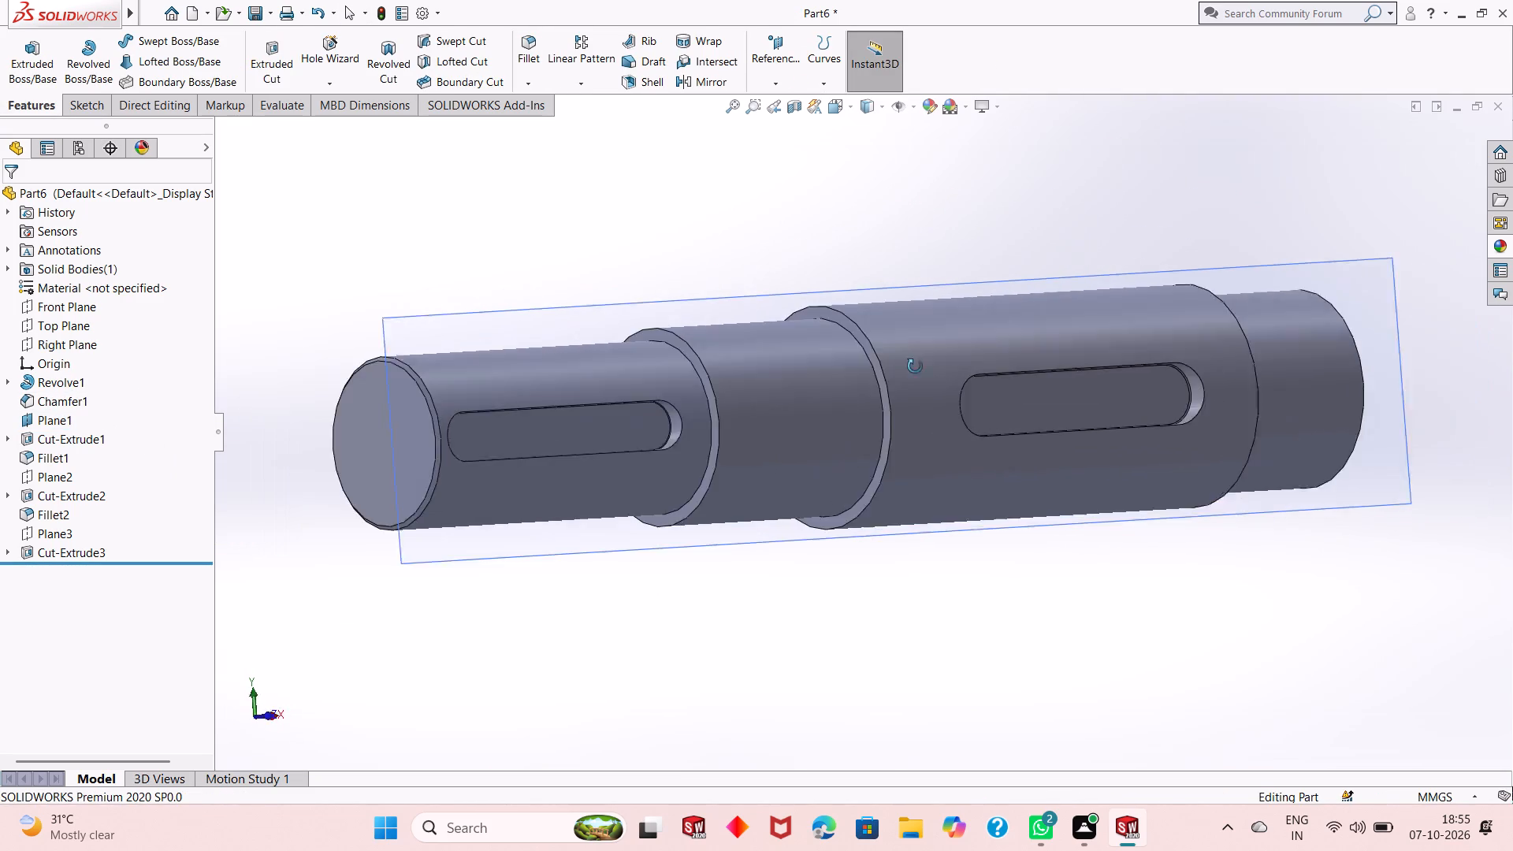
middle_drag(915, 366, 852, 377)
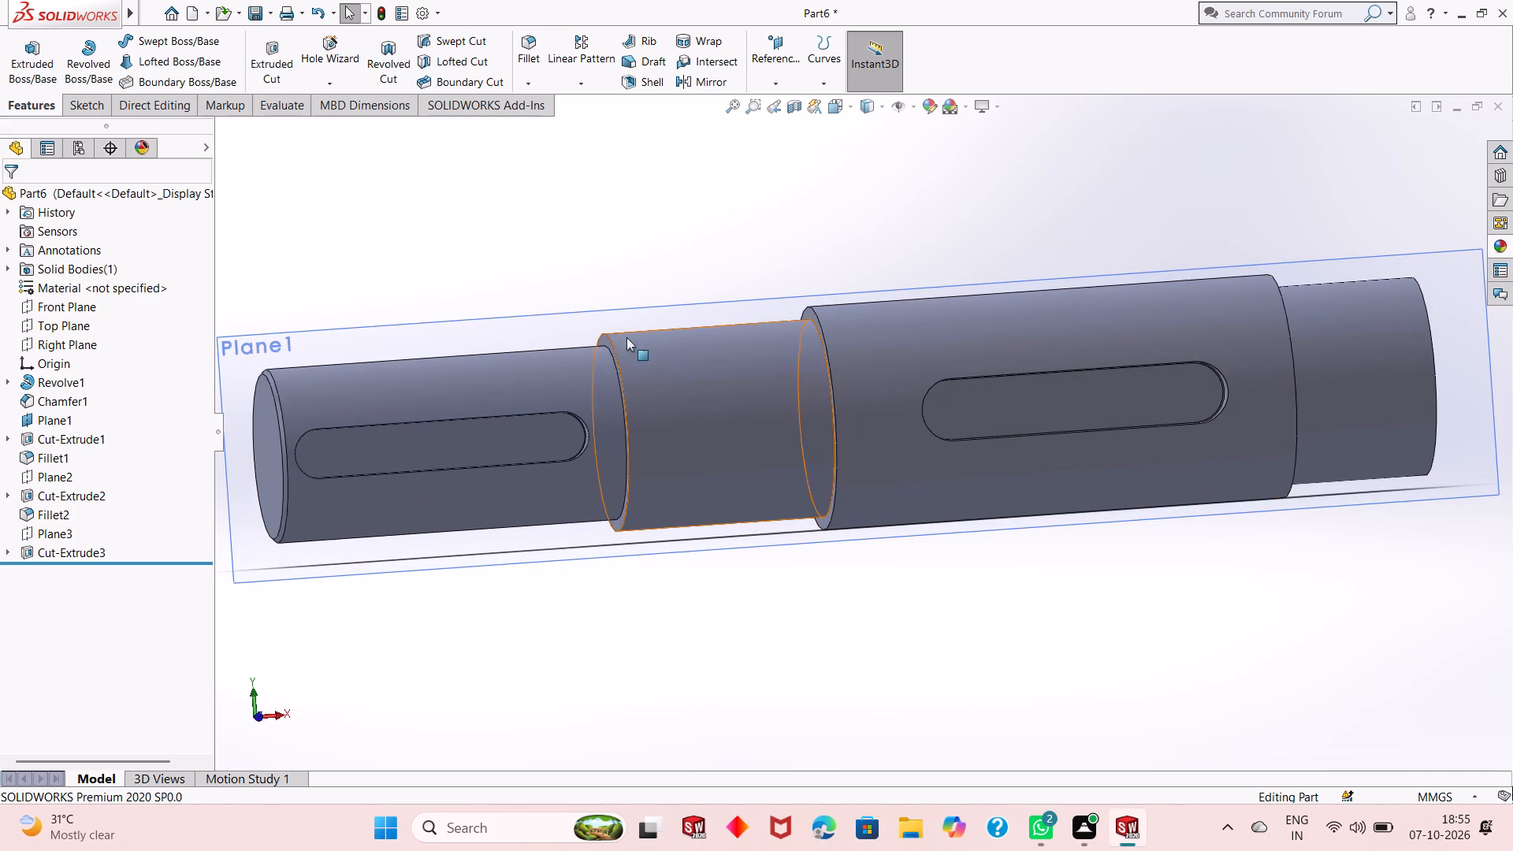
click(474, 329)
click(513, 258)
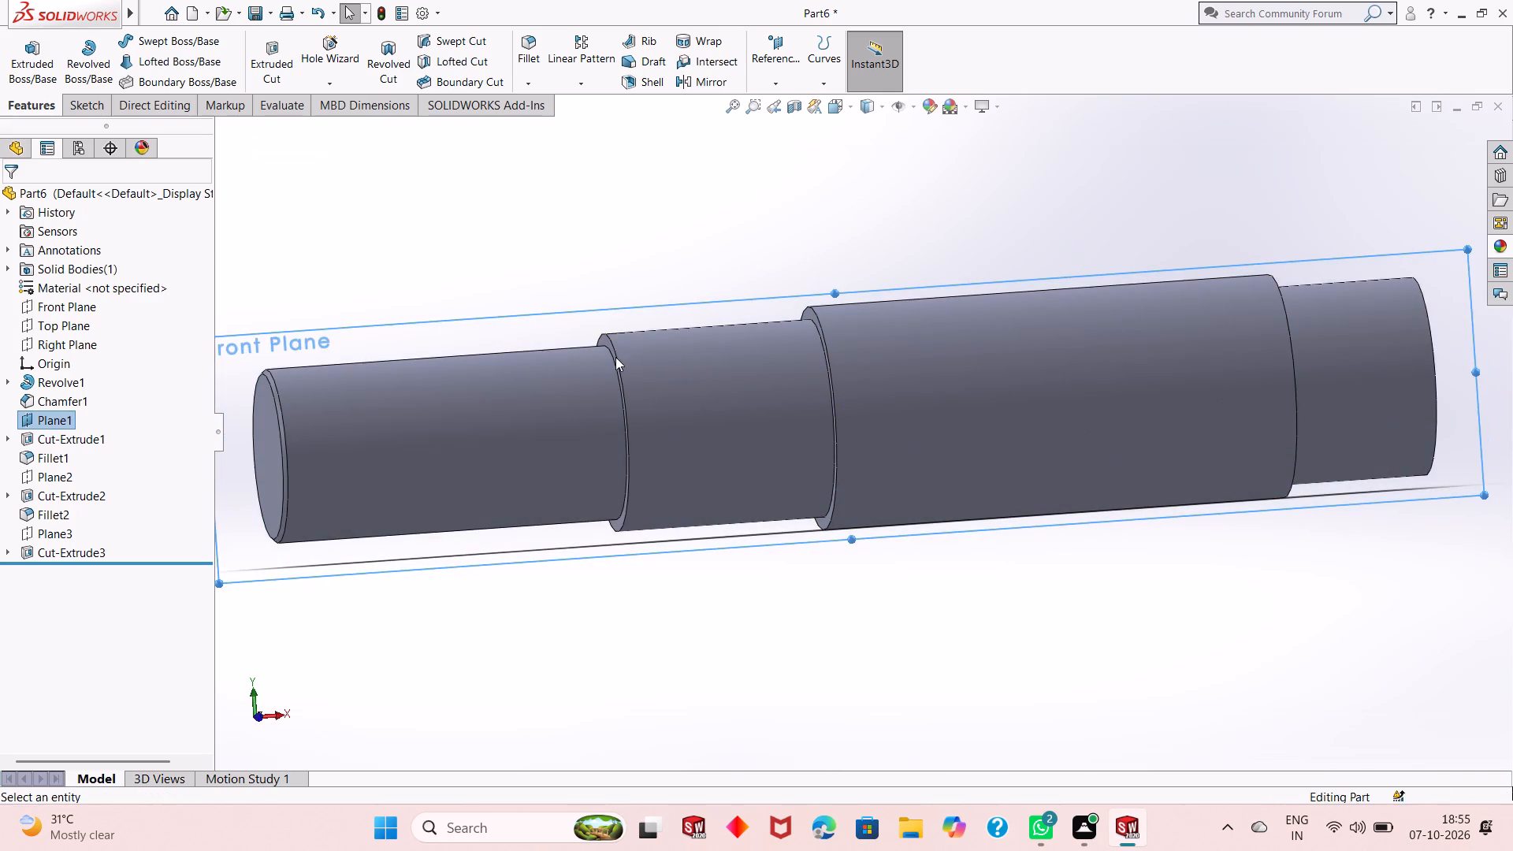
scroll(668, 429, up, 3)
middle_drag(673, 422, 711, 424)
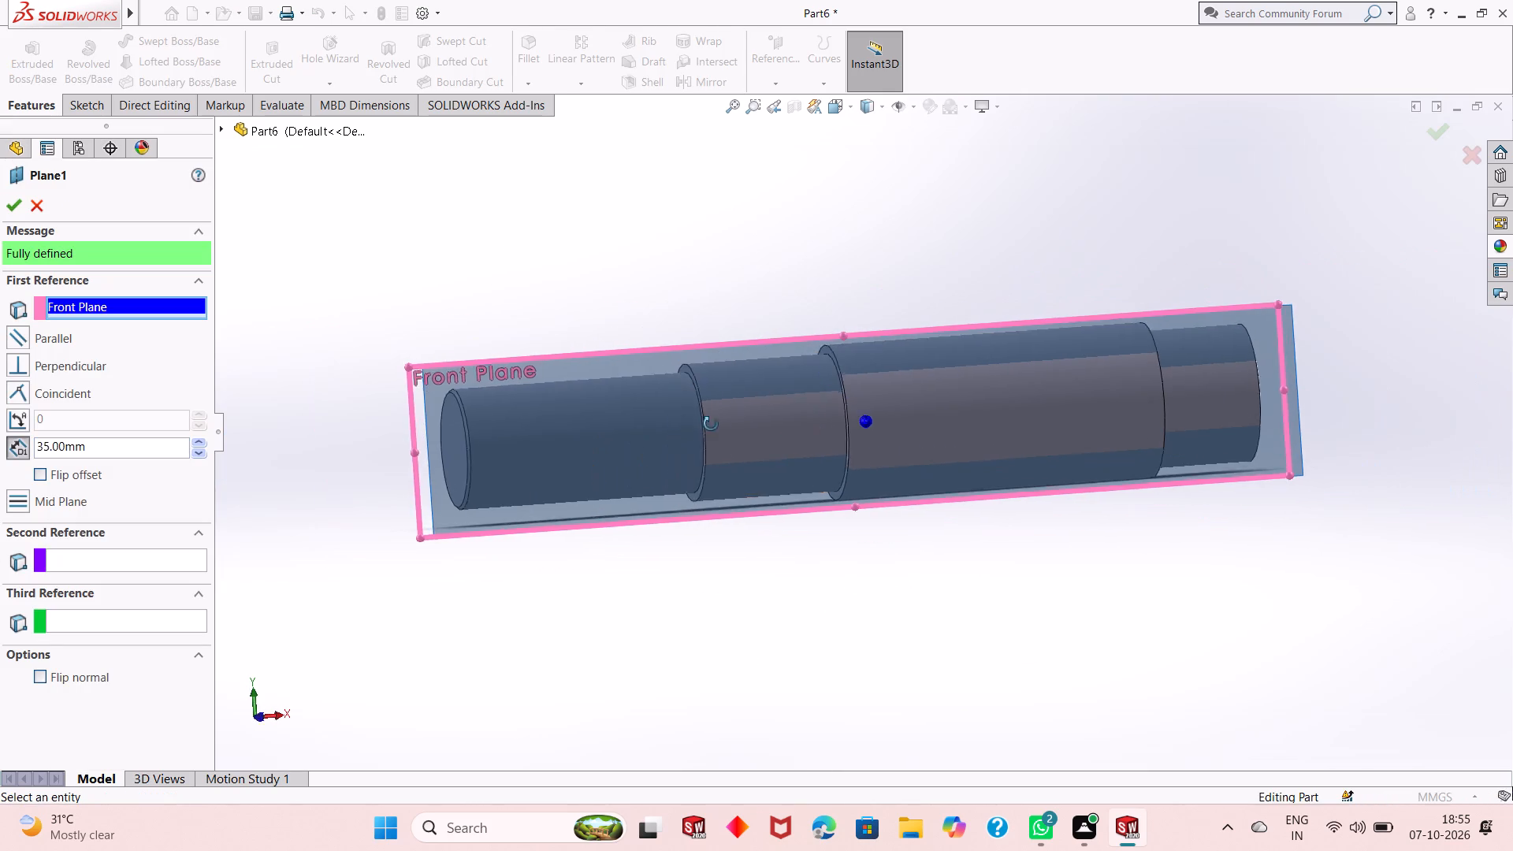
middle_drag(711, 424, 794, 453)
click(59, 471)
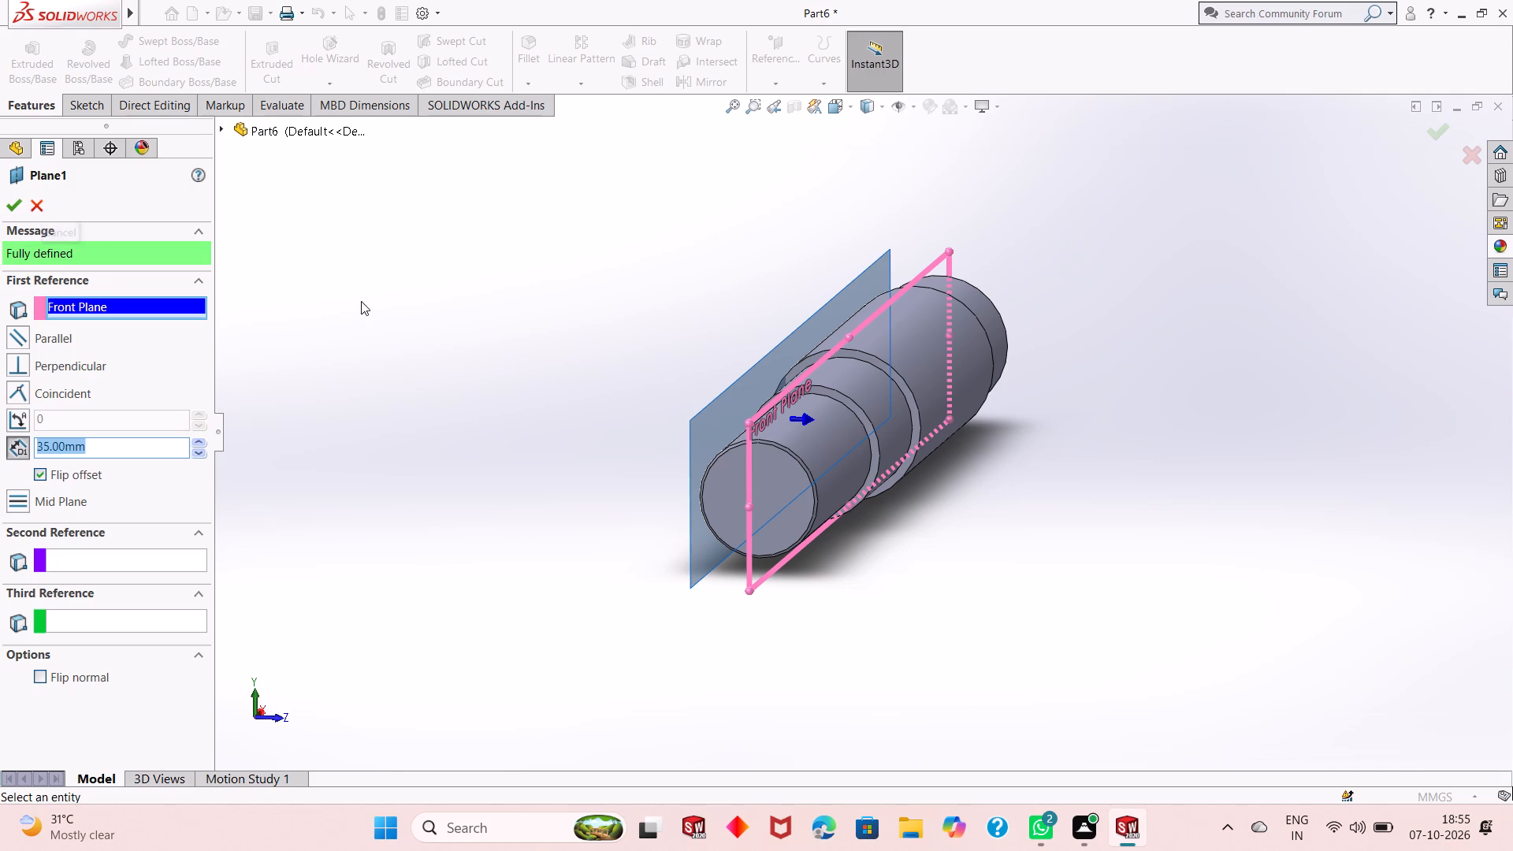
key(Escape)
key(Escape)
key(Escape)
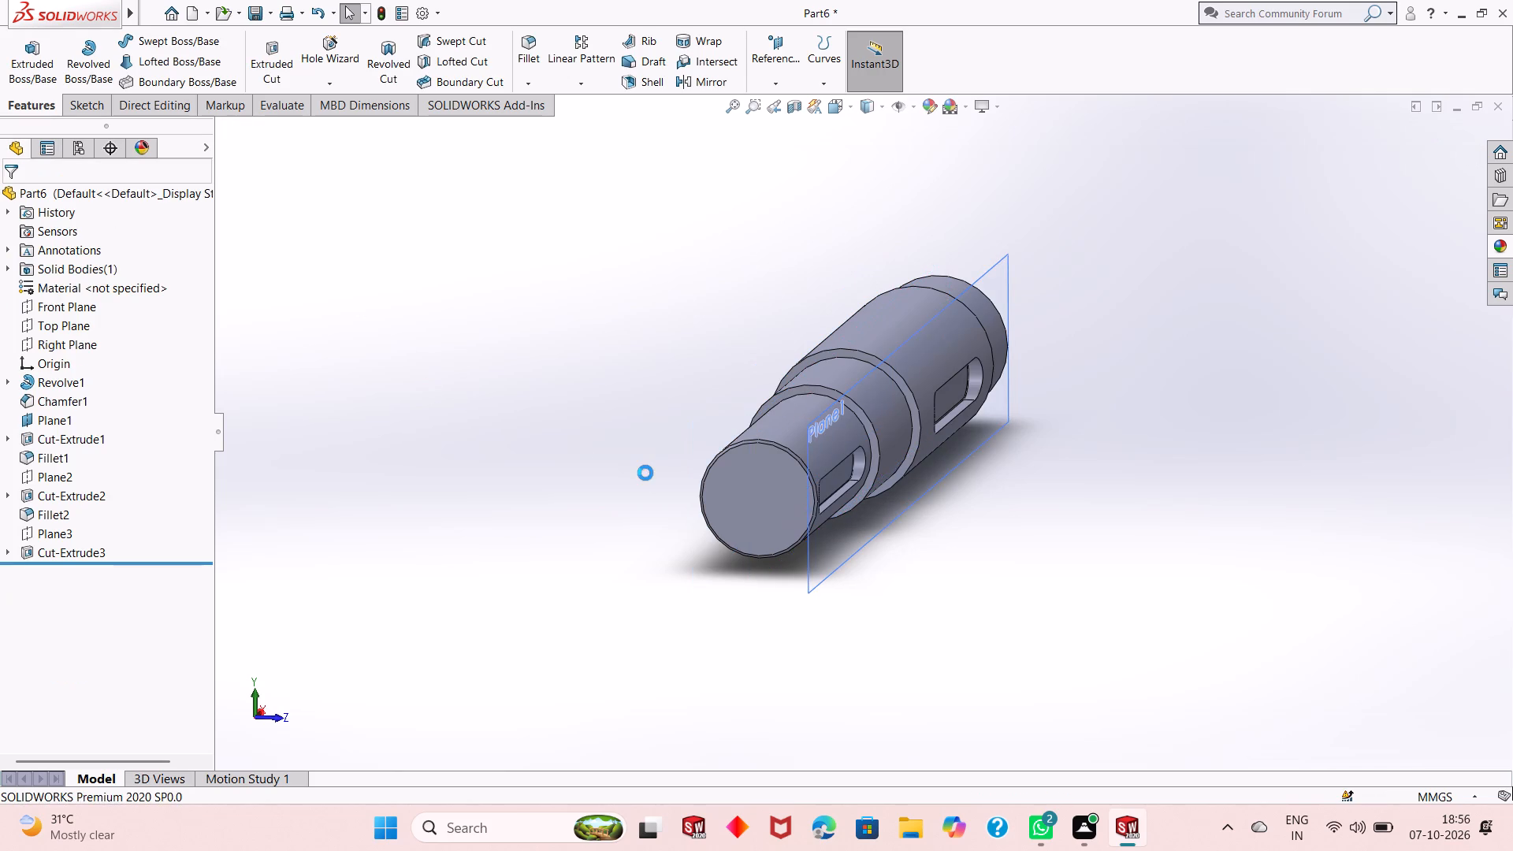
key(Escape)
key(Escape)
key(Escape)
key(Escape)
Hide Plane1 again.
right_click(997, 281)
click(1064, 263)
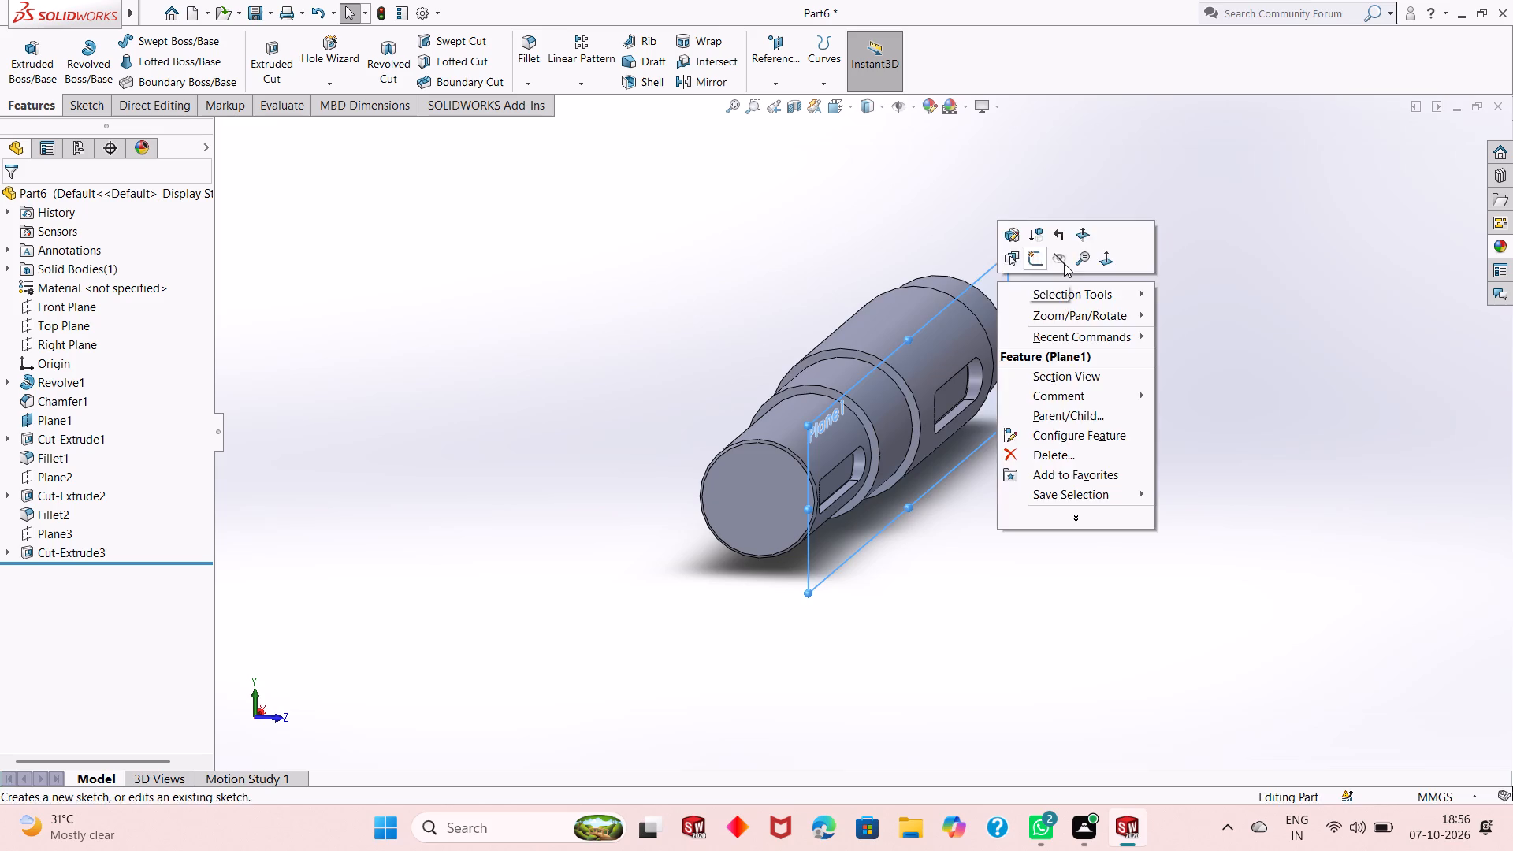
Create a reference plane offset 35 mm from the Front Plane, with the offset flipped to the opposite side.
click(790, 70)
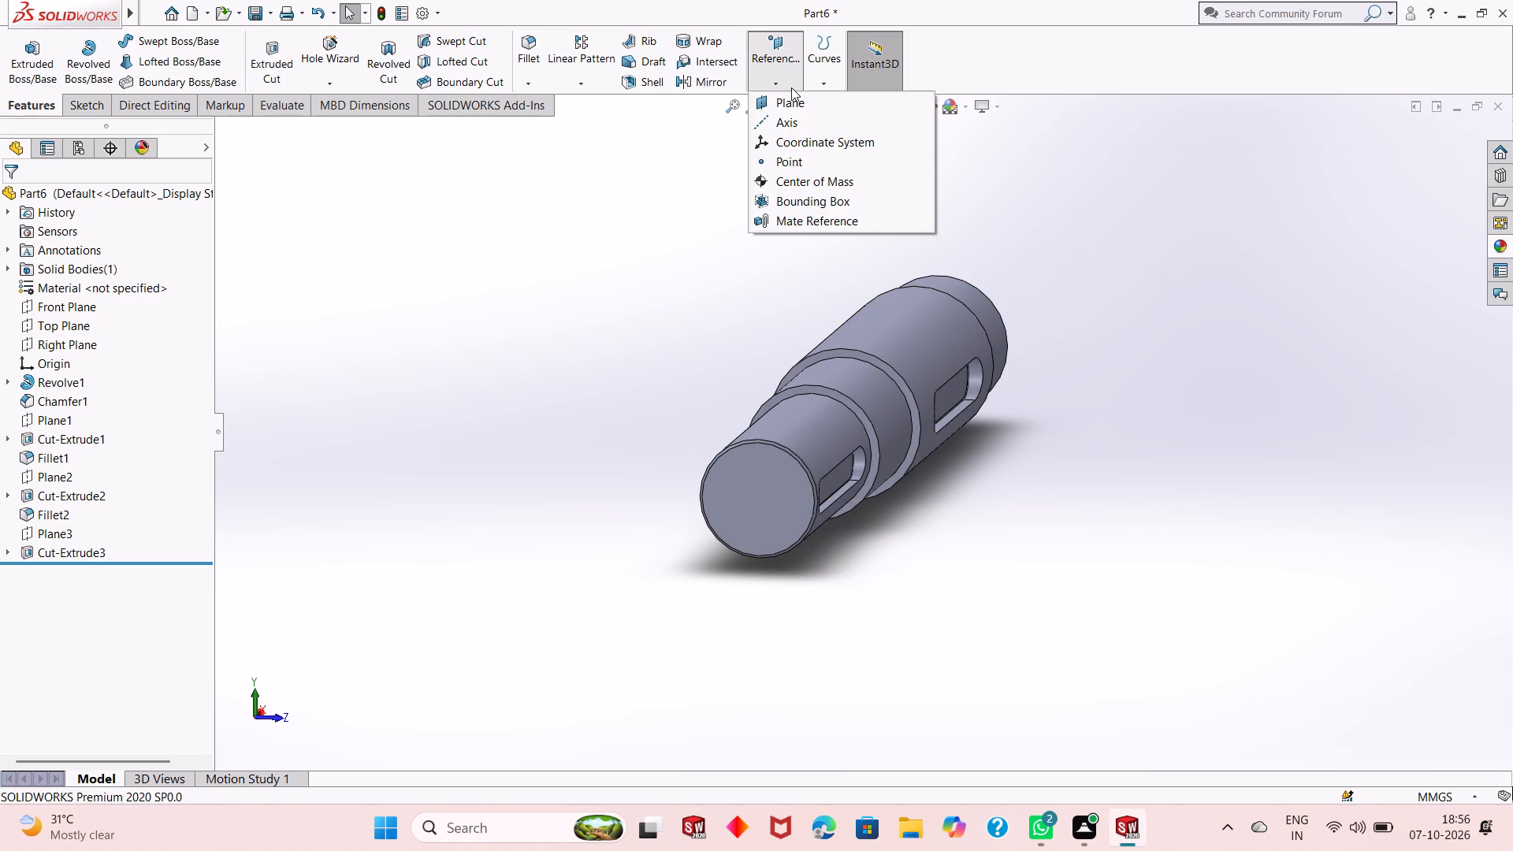
click(794, 100)
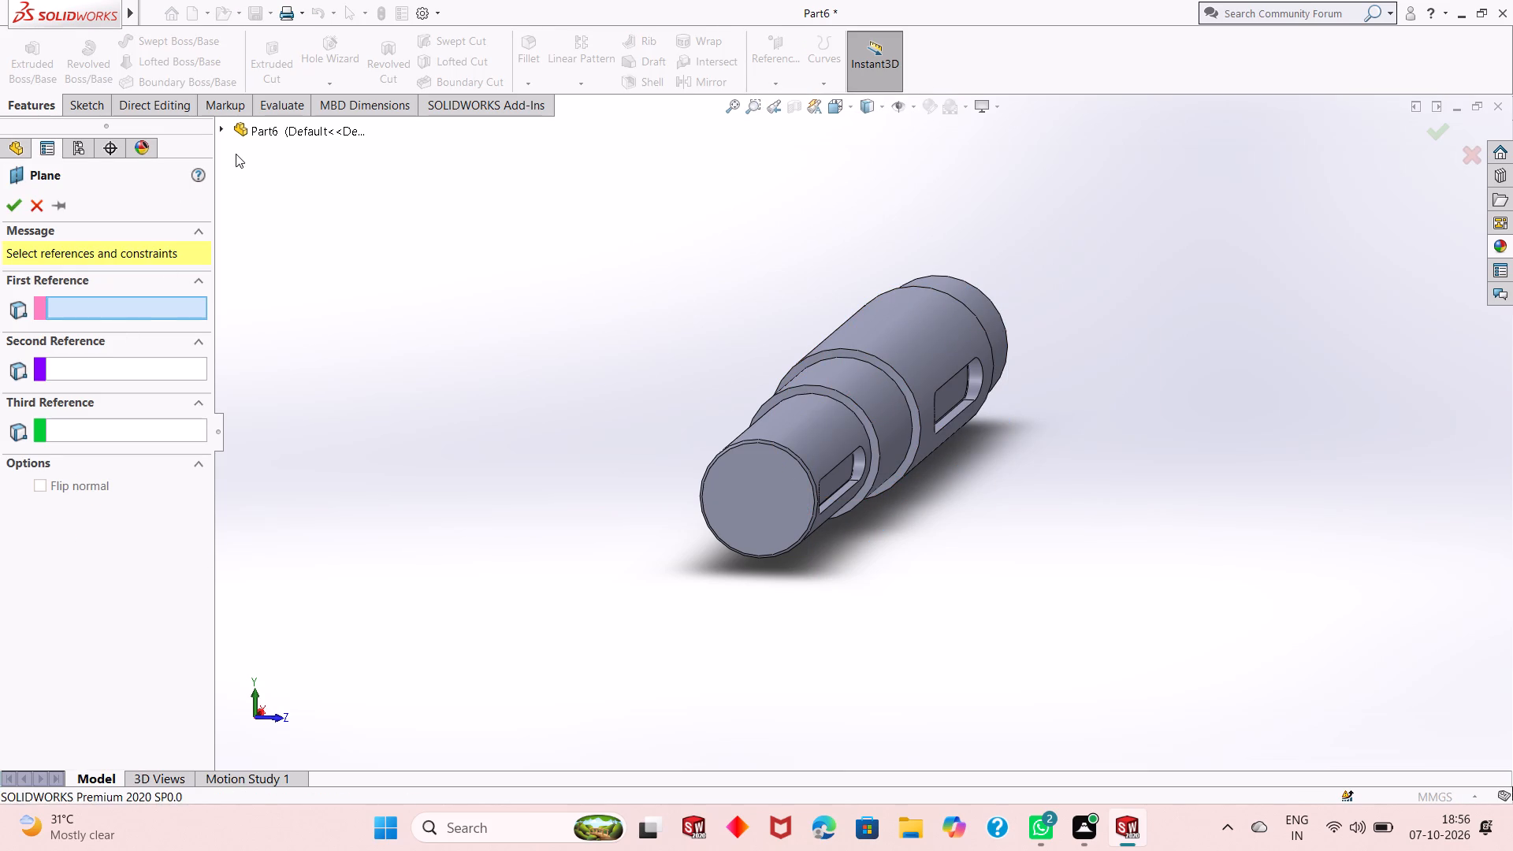
click(229, 131)
click(297, 245)
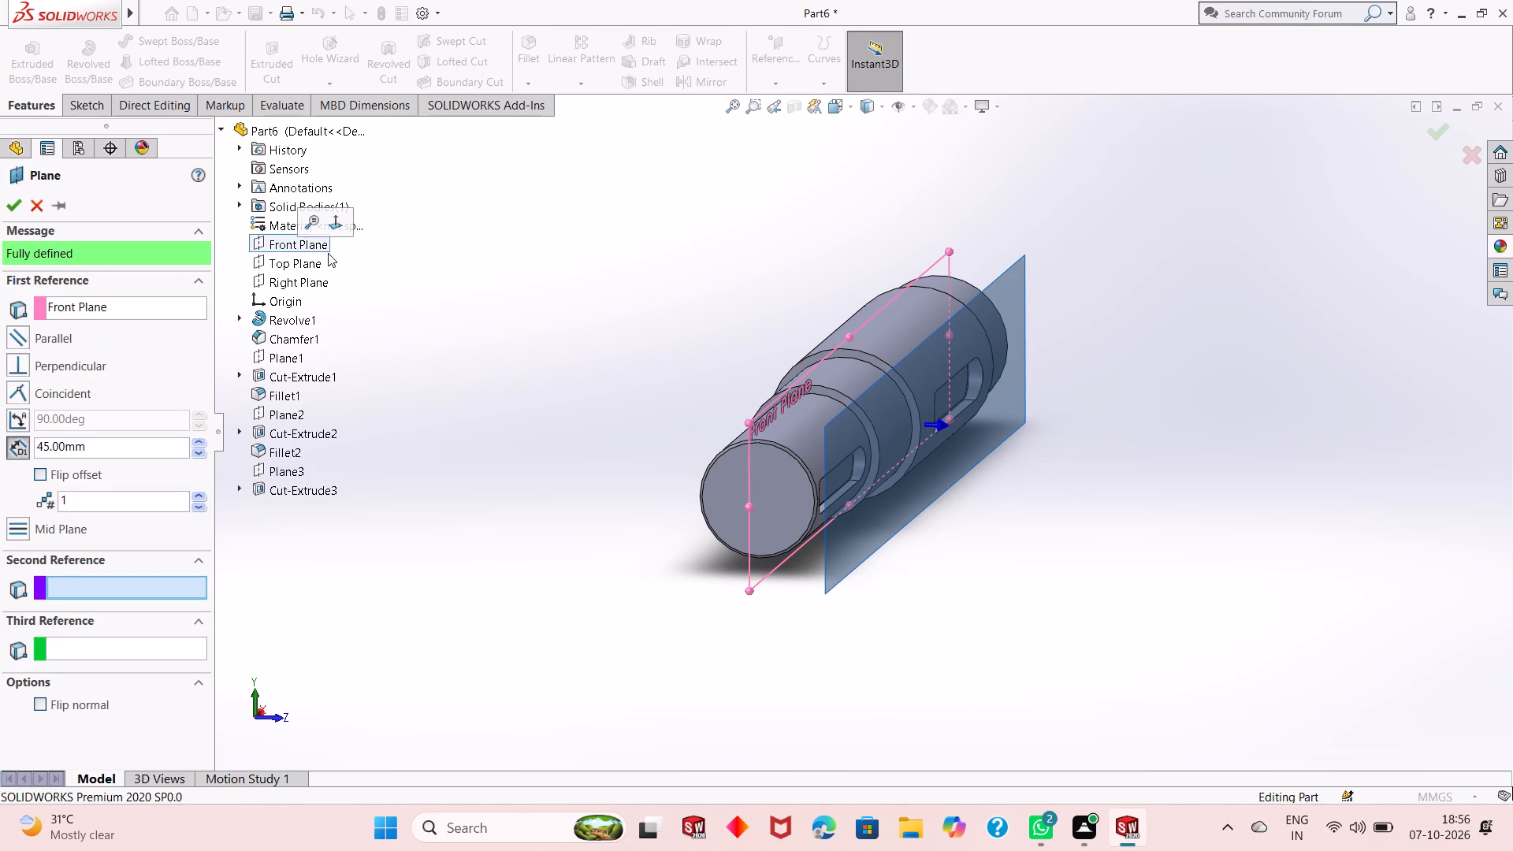
click(67, 477)
triple_click(94, 455)
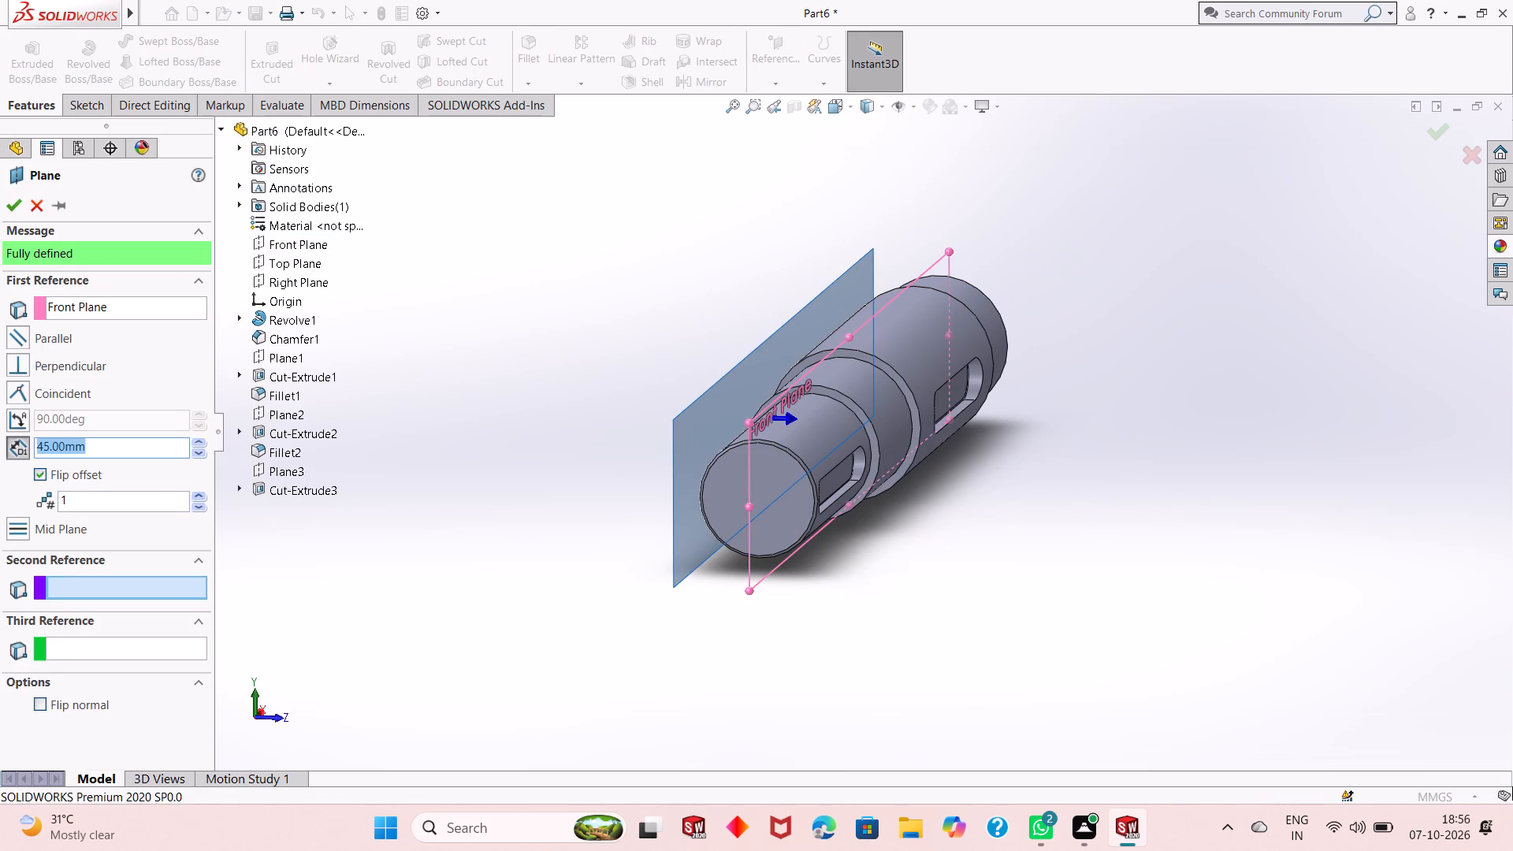
click(95, 453)
text(35)
key(Return)
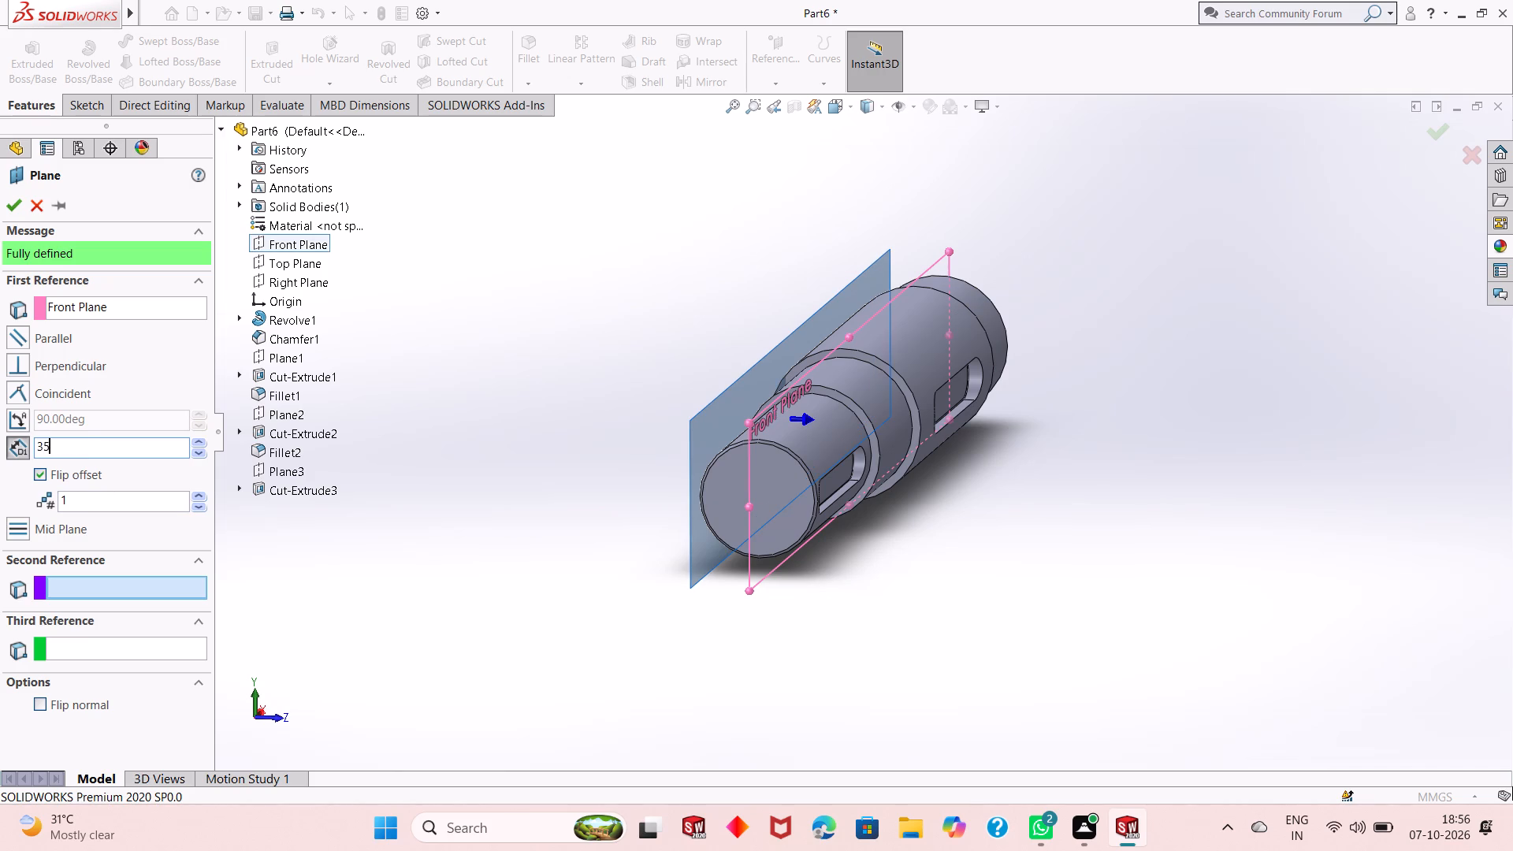
click(9, 203)
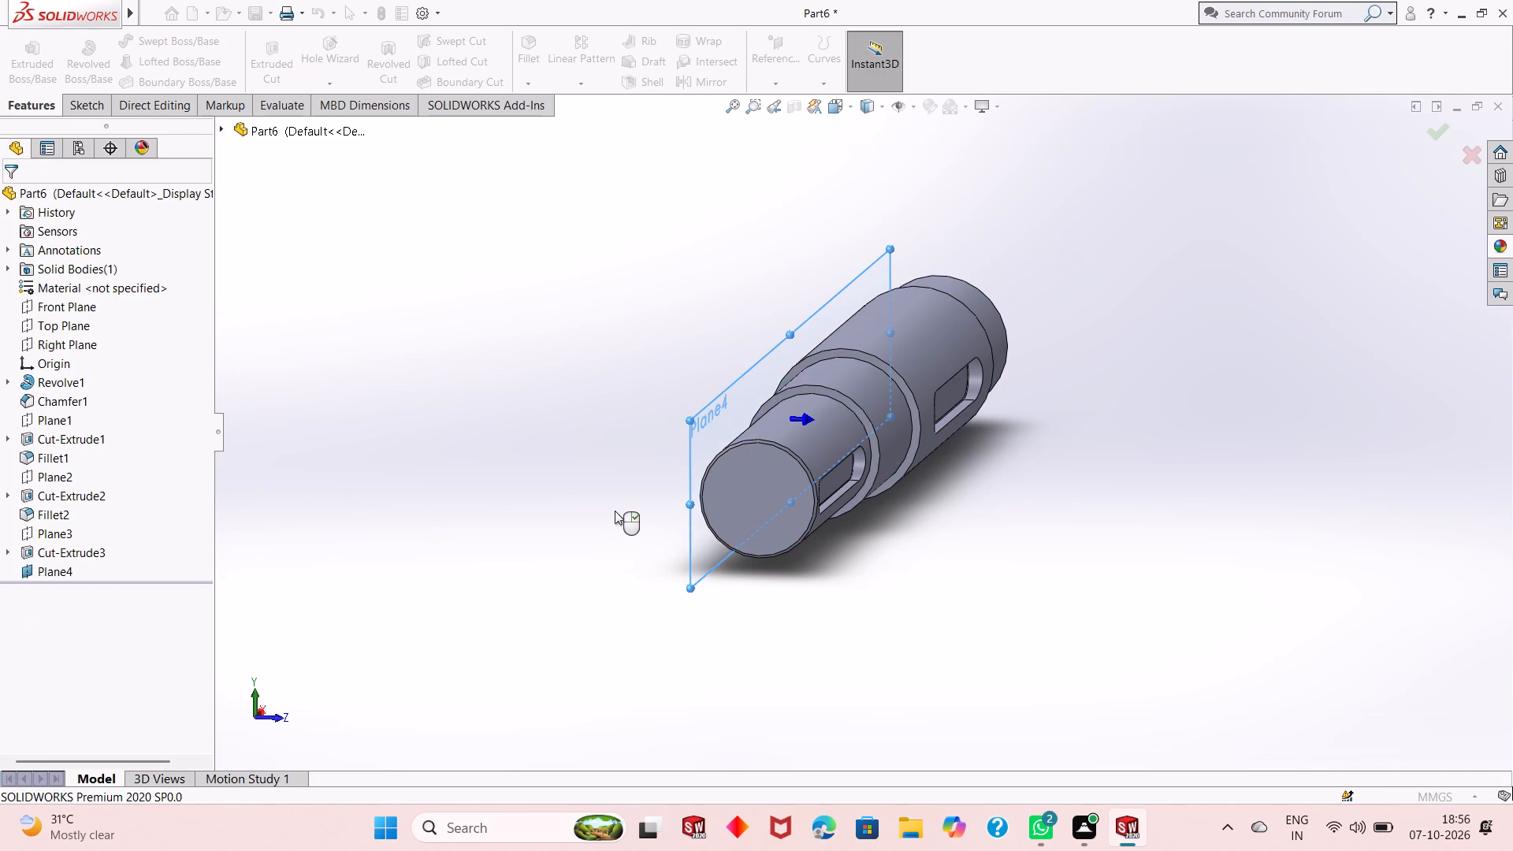
Open a sketch on the new 35 mm offset plane and view it face-on.
middle_drag(615, 511, 767, 467)
right_click(1103, 329)
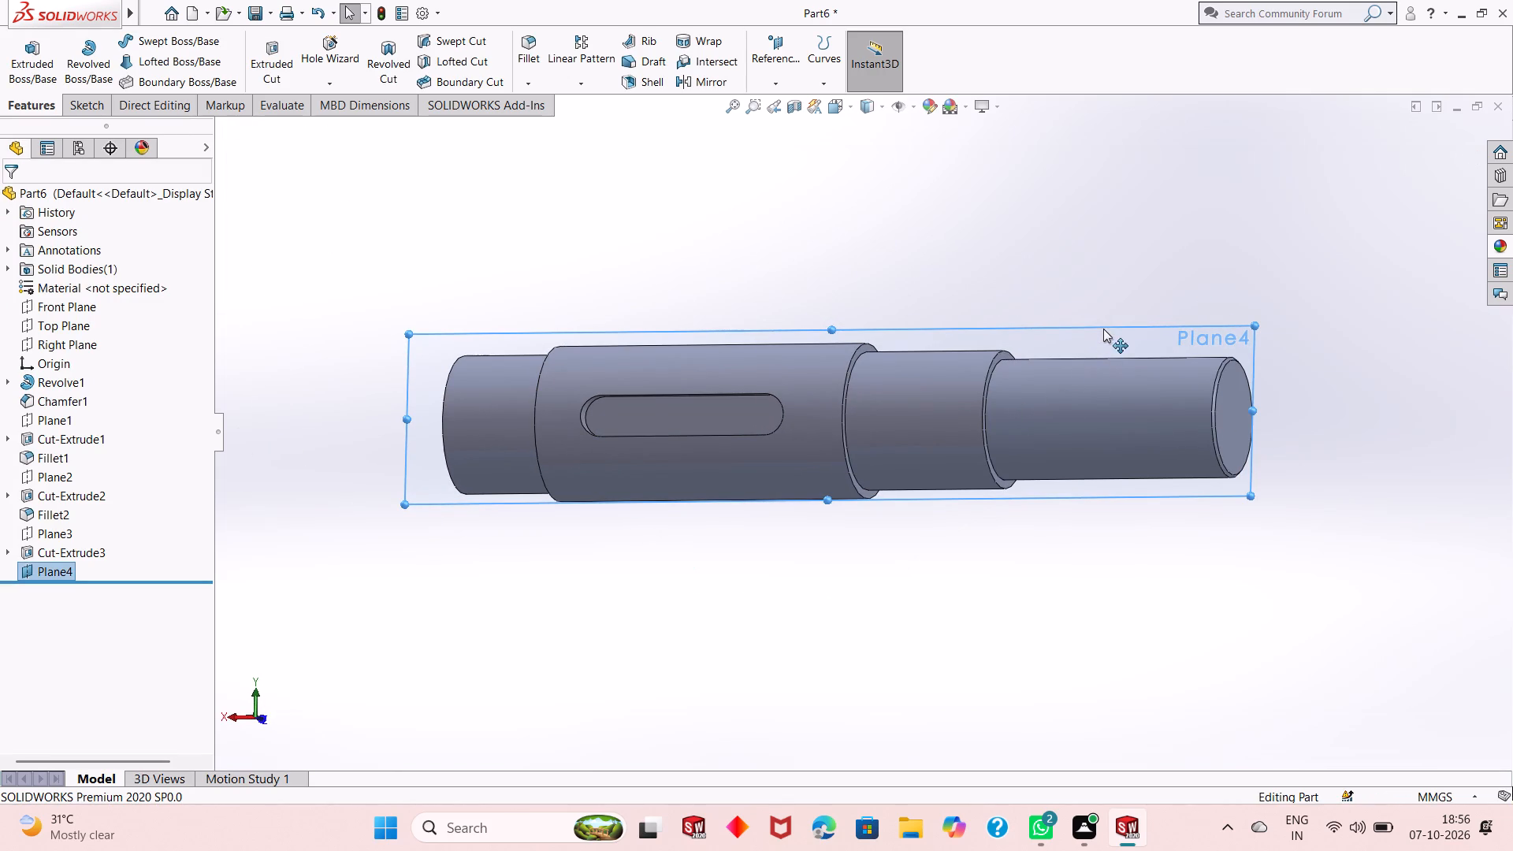
click(1143, 306)
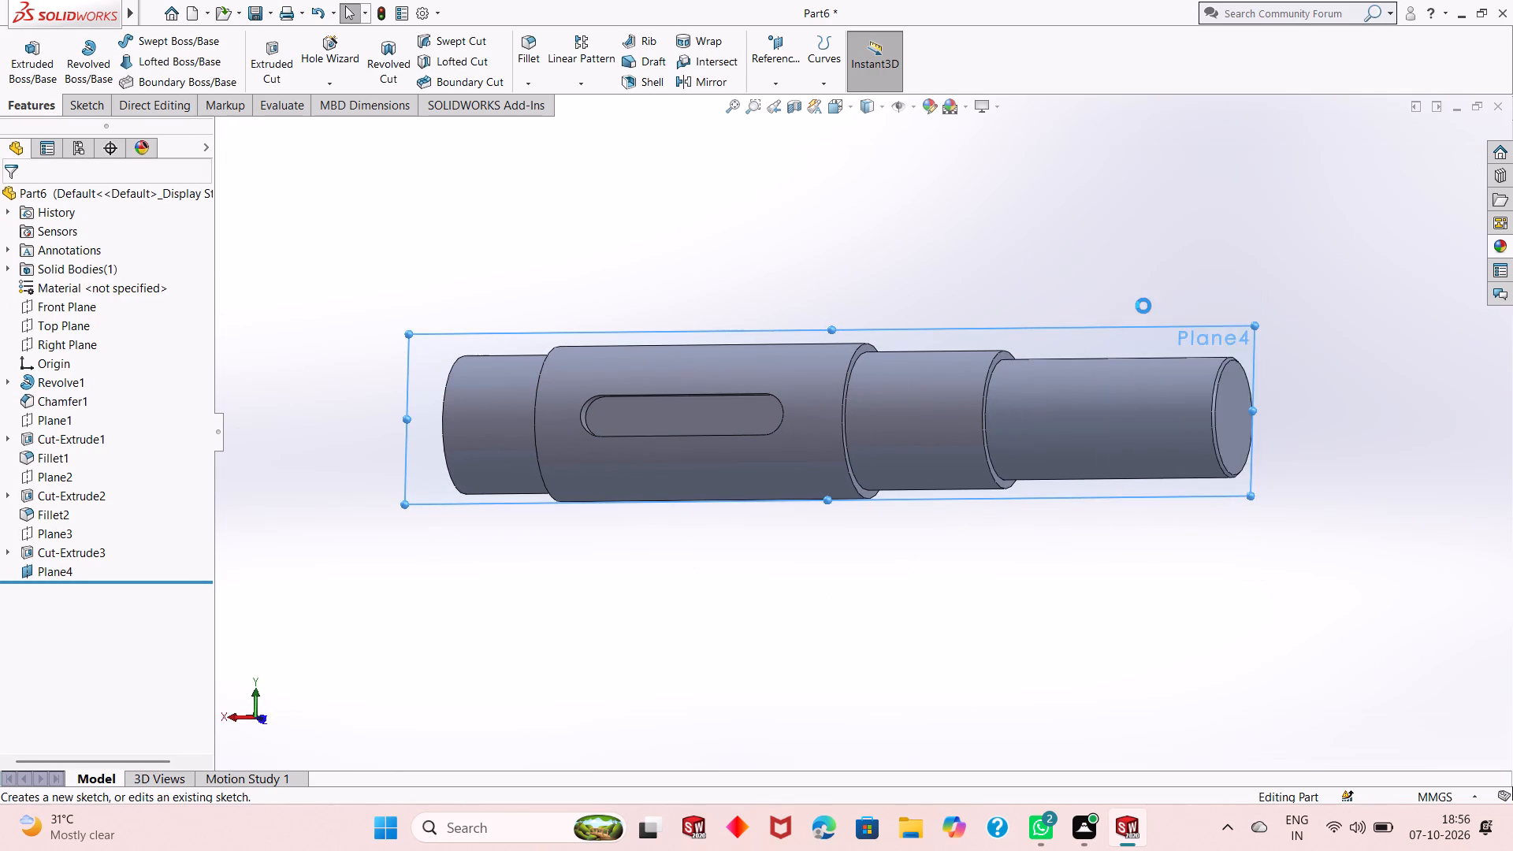
key(ctrl+8)
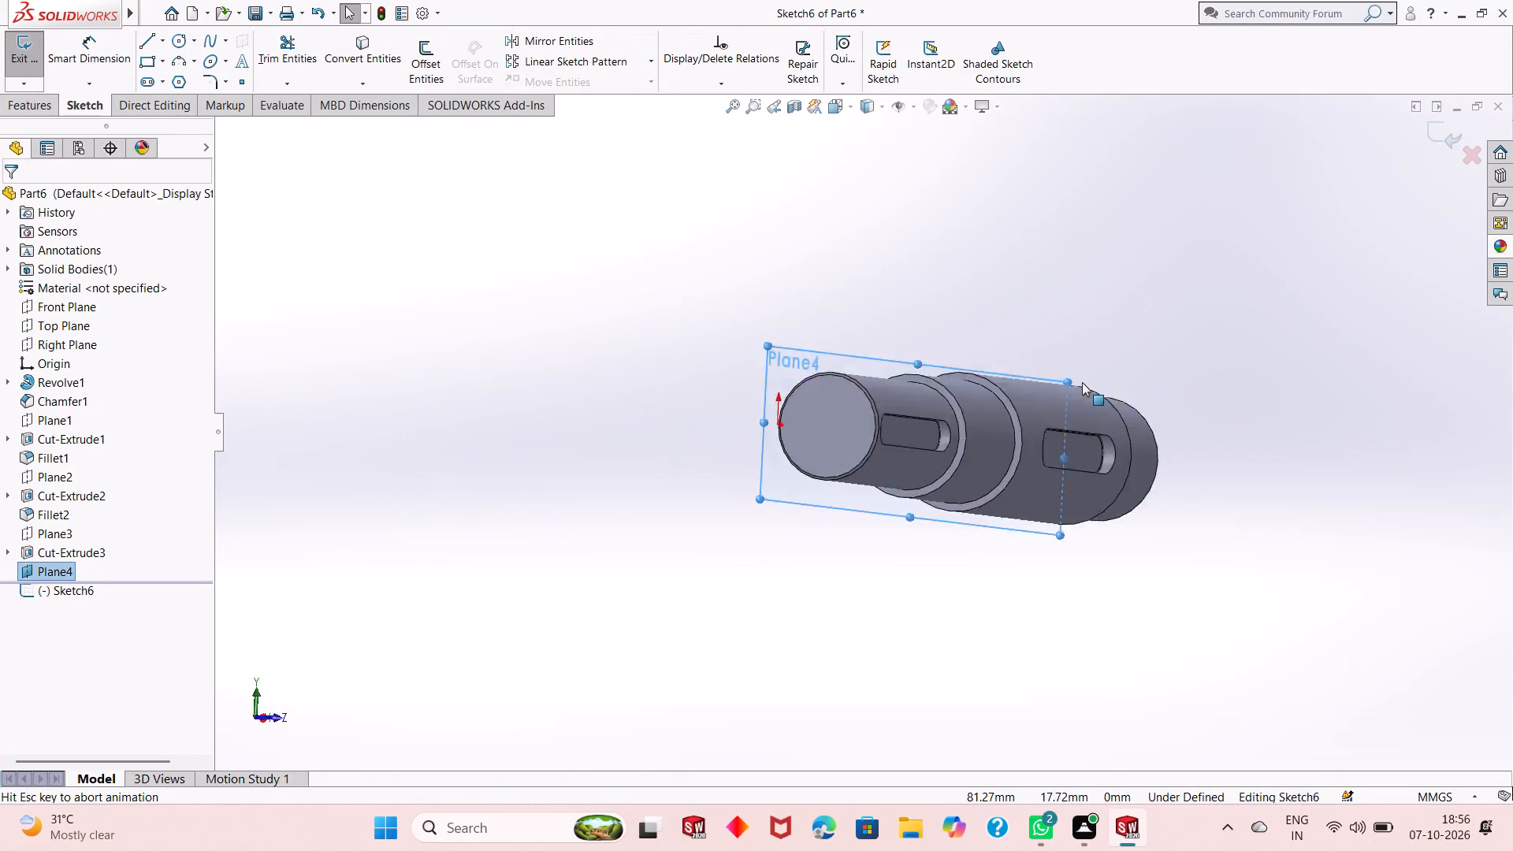
key(ctrl+8)
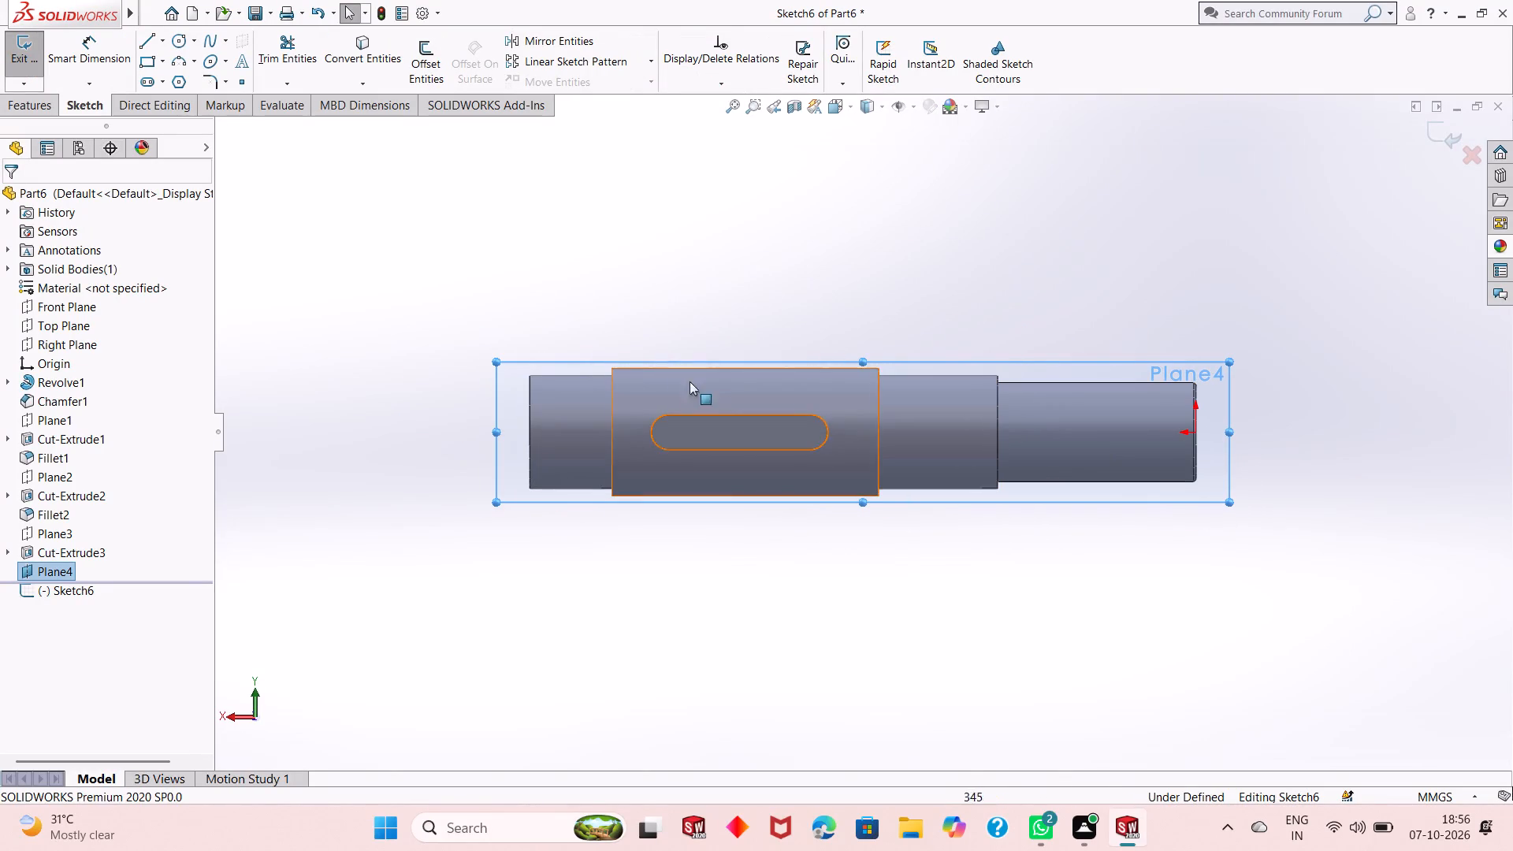
click(482, 271)
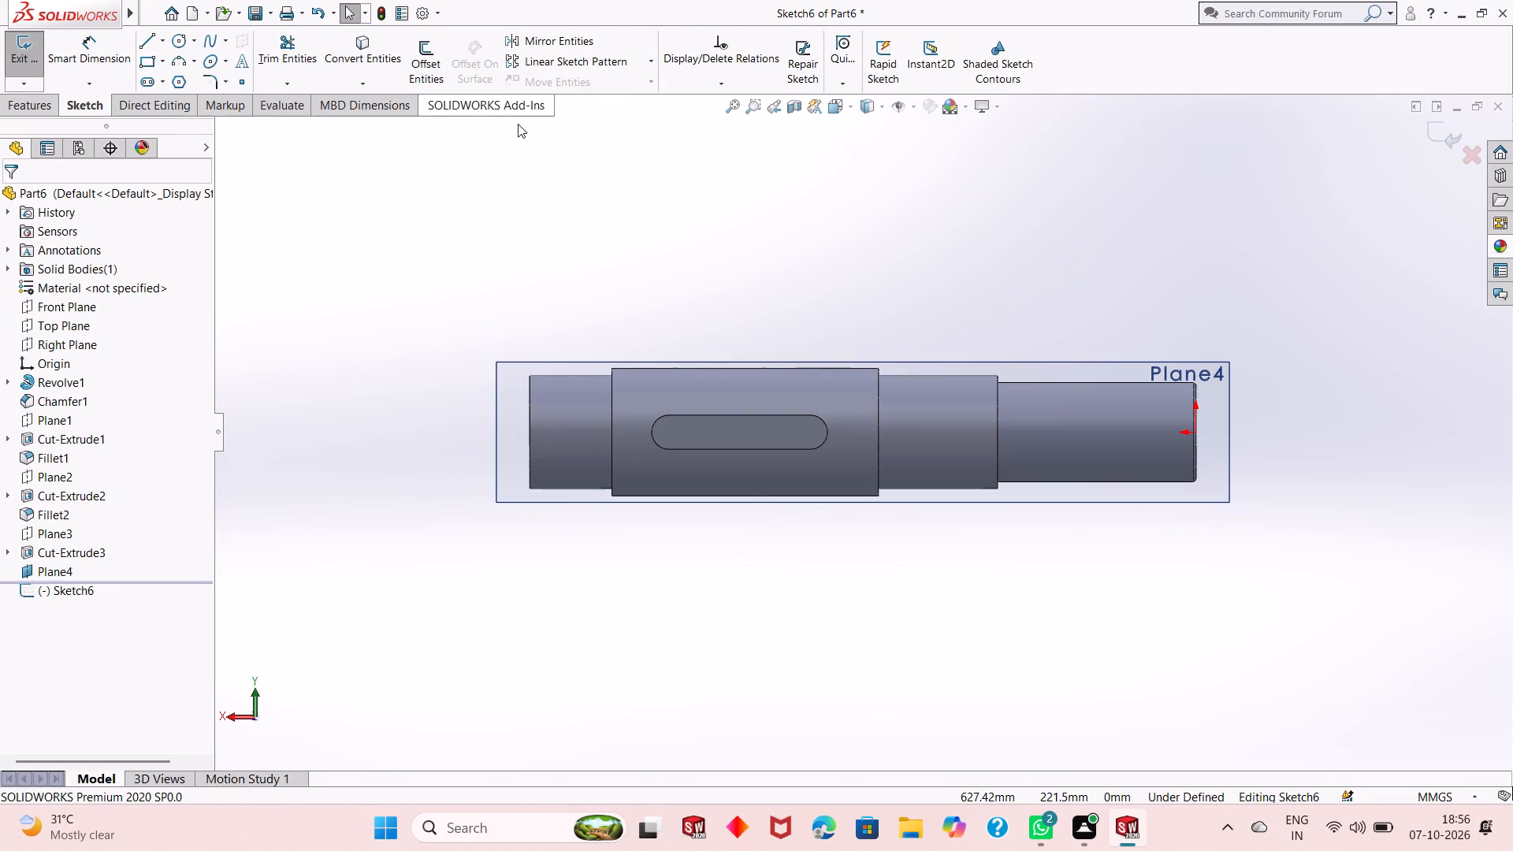
With hidden lines visible, convert the four outline edges of the chamfered-end section's keyway into the sketch, then restore shaded-with-edges display.
click(869, 113)
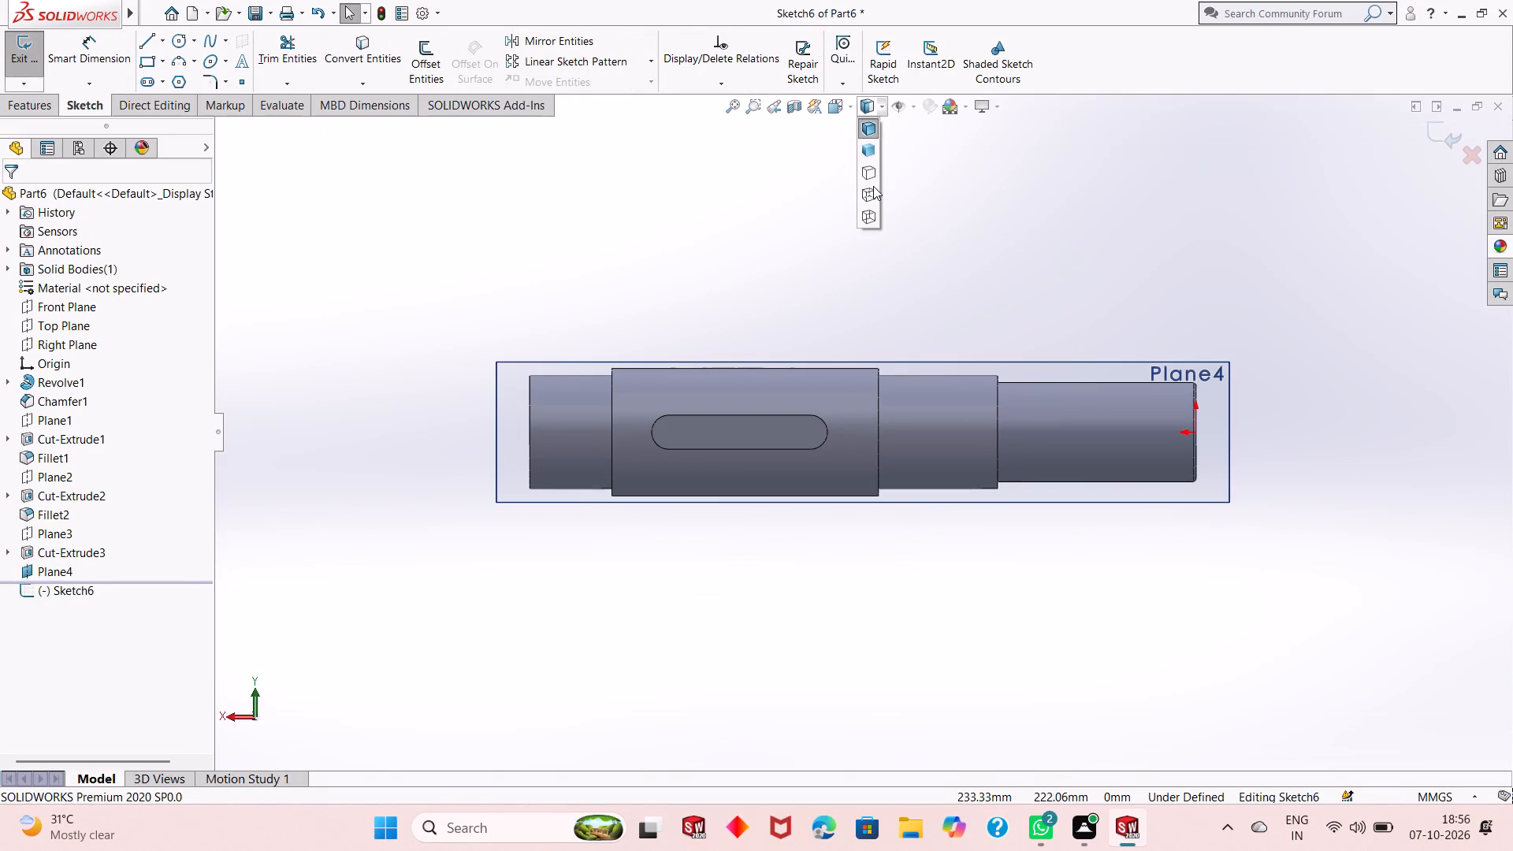
click(872, 186)
click(377, 45)
scroll(1162, 436, down, 3)
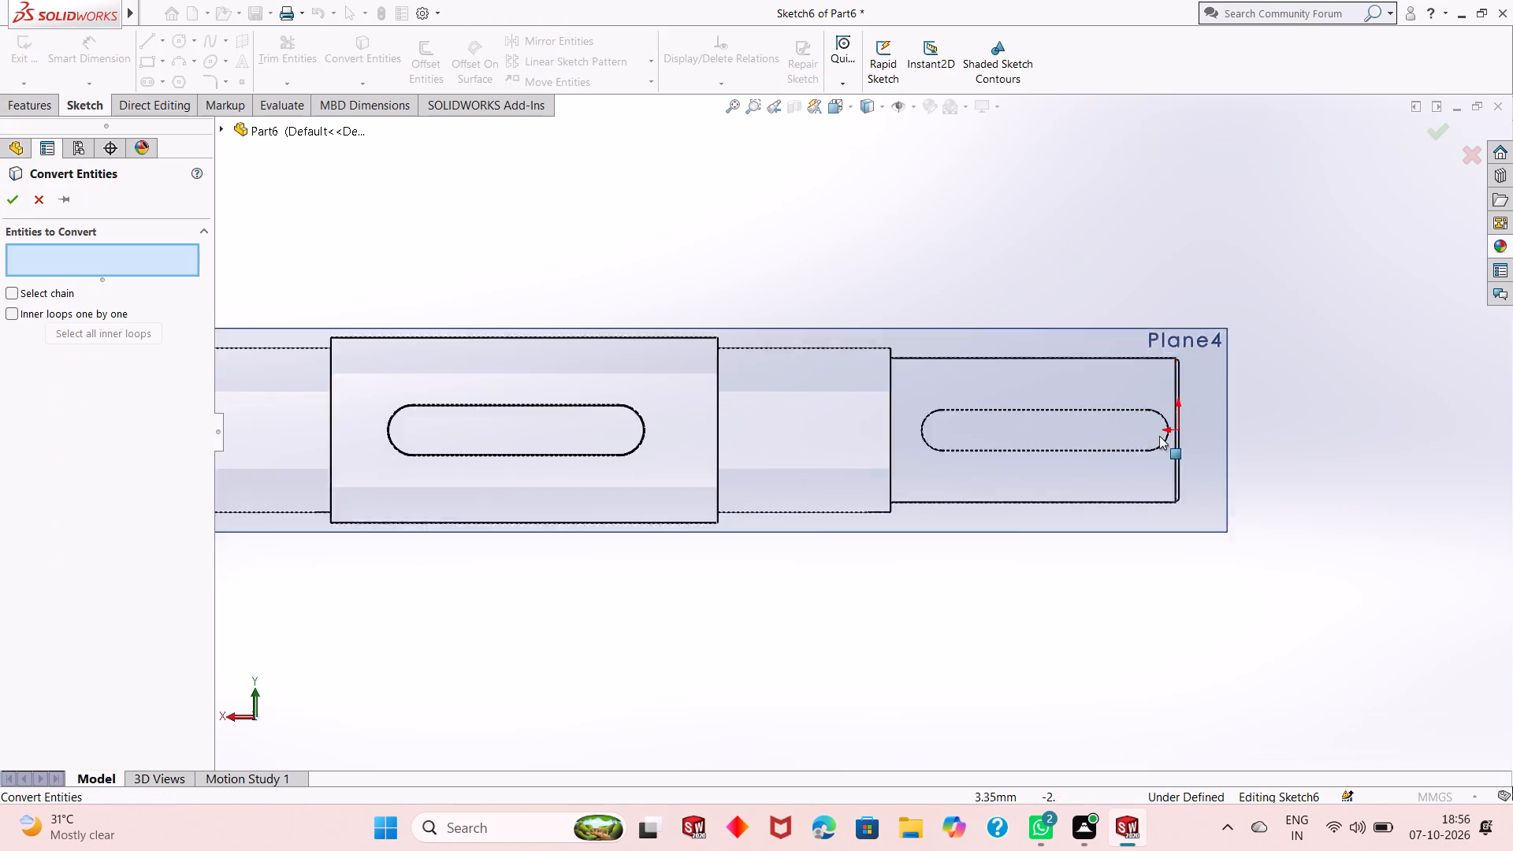
click(1062, 452)
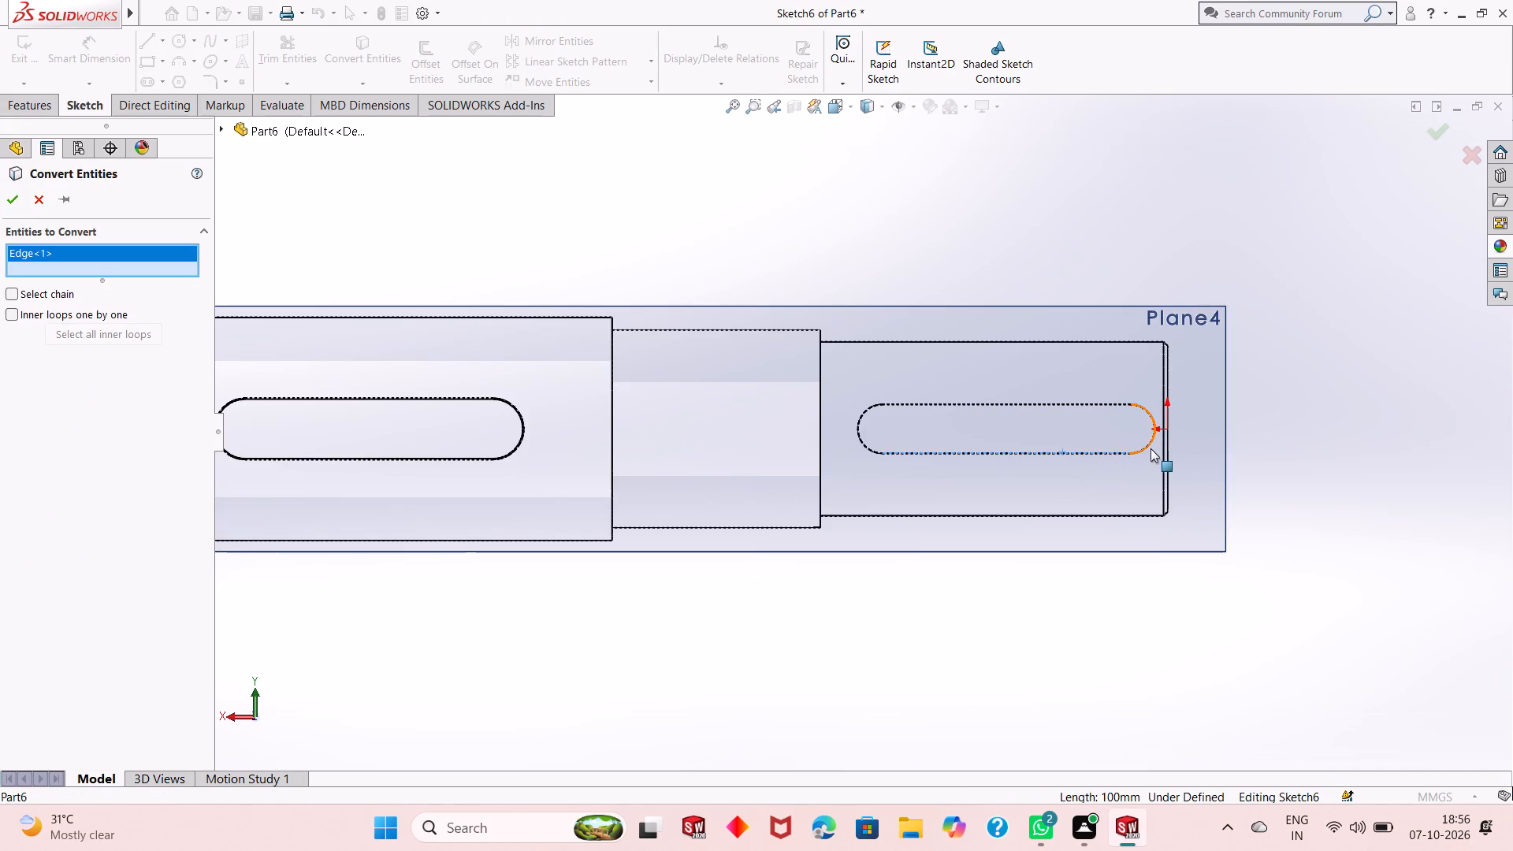
click(1151, 440)
click(1119, 406)
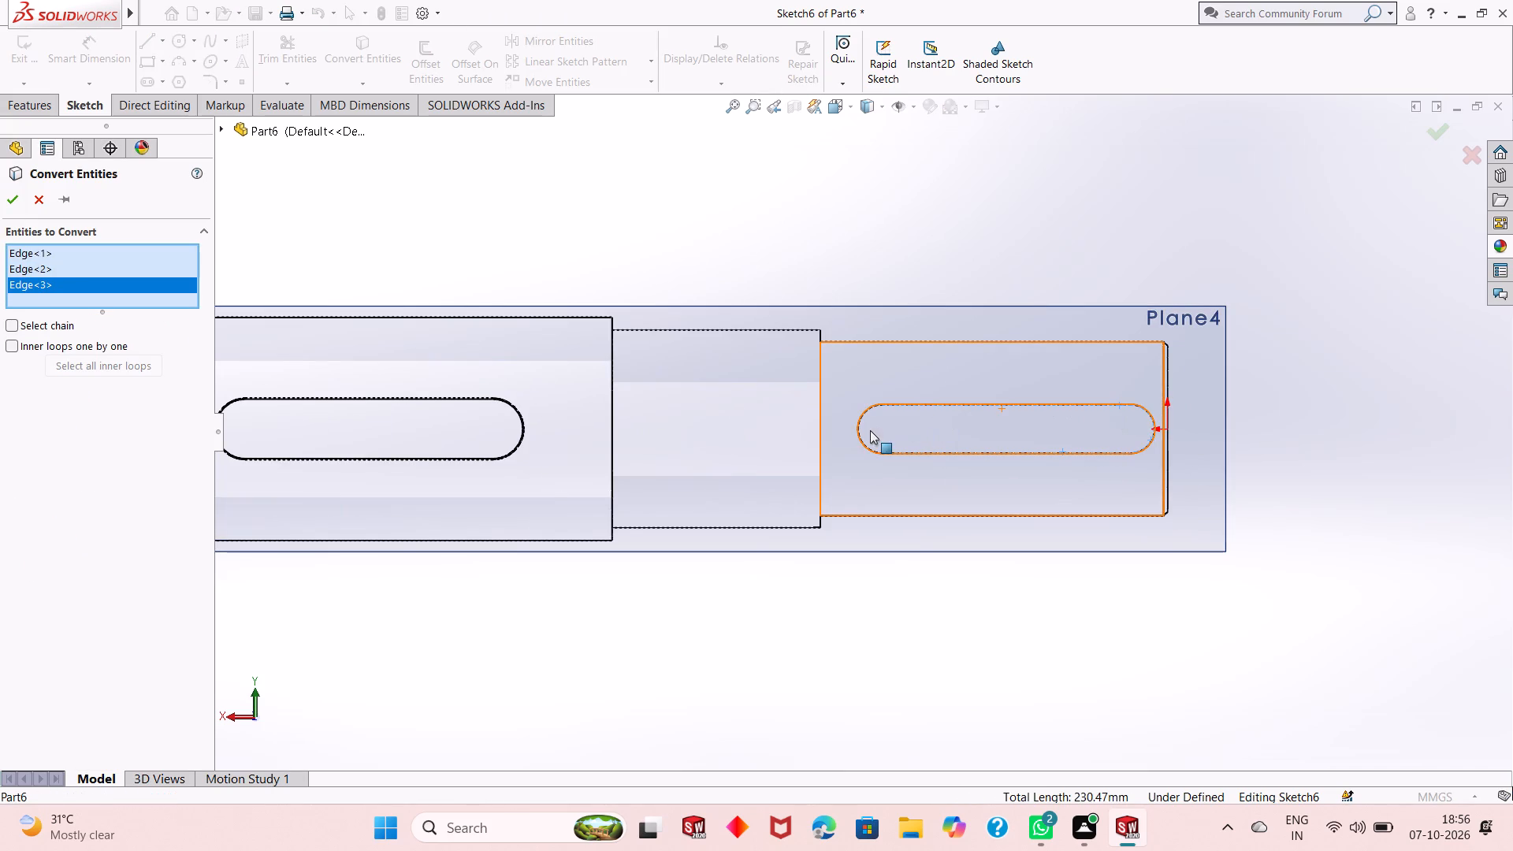
click(861, 440)
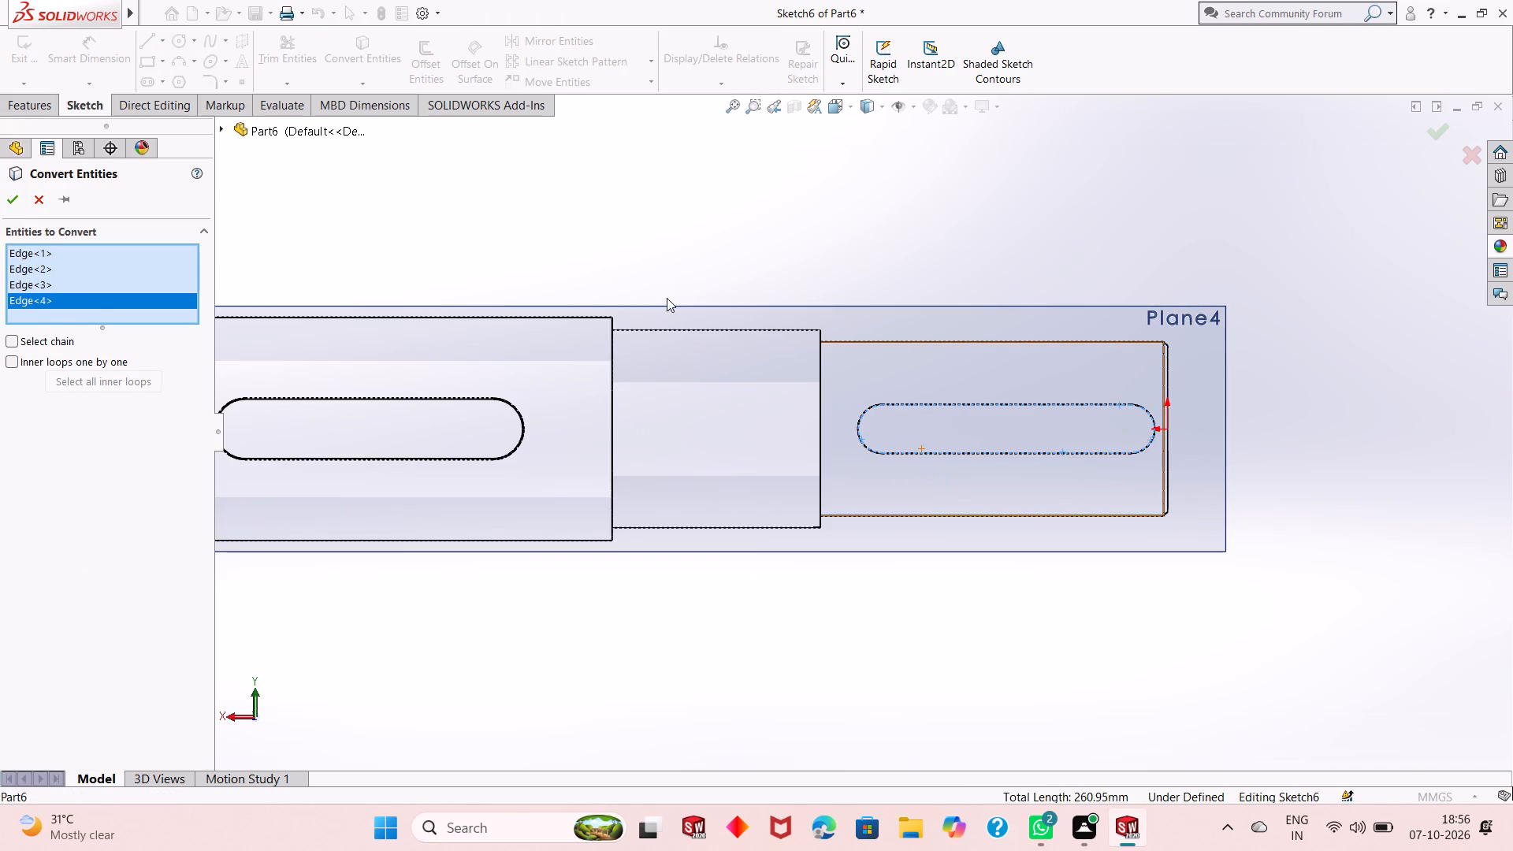
click(18, 204)
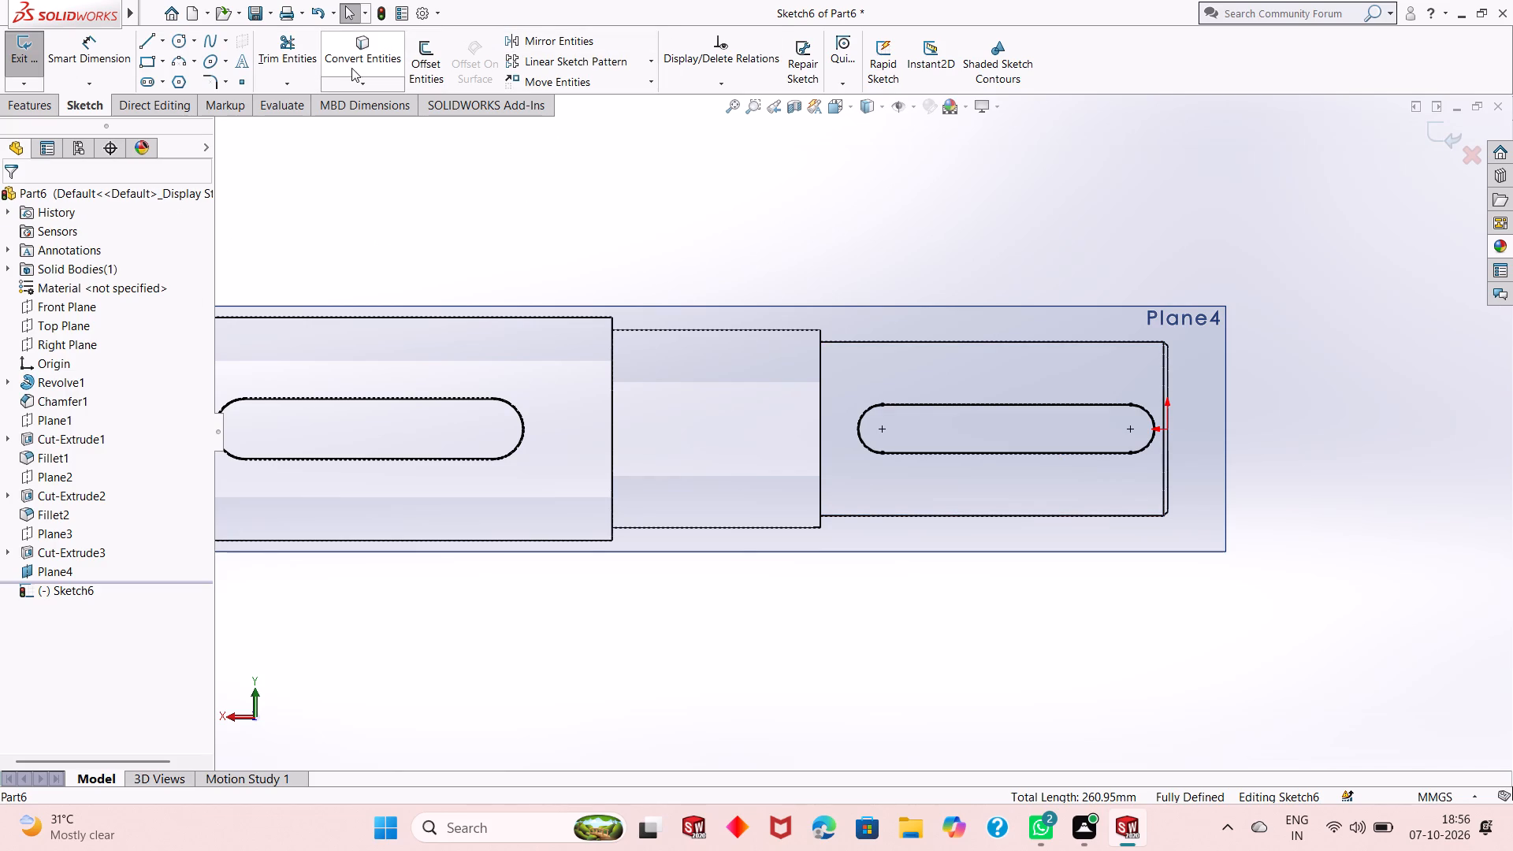
click(865, 108)
click(871, 131)
scroll(638, 279, up, 1)
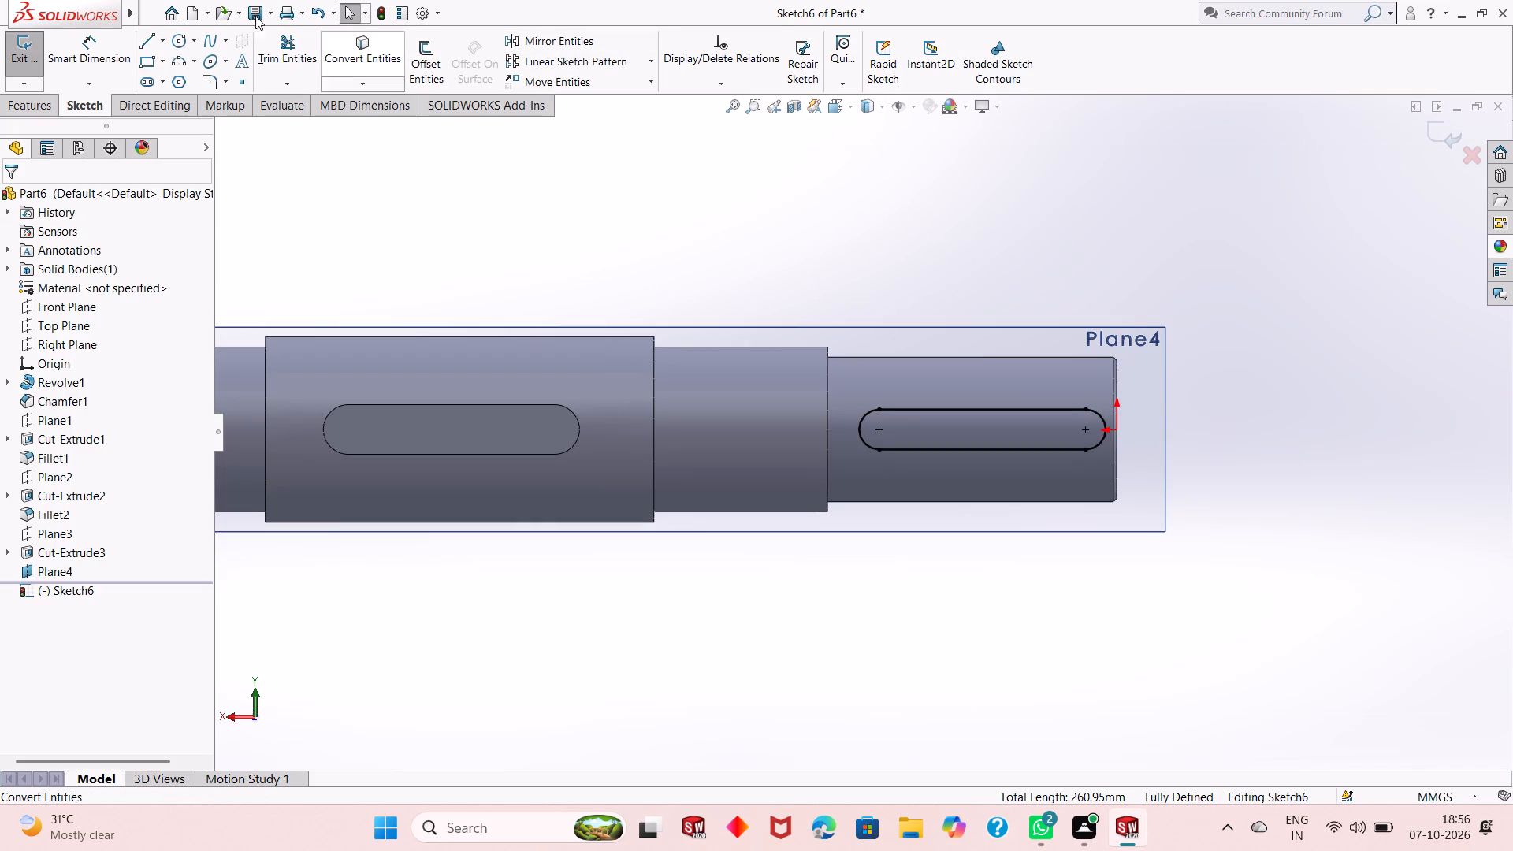
Cut-extrude the converted keyway outline into the chamfered-end section, direction reversed, to a blind depth of 70-62.5 mm.
click(39, 109)
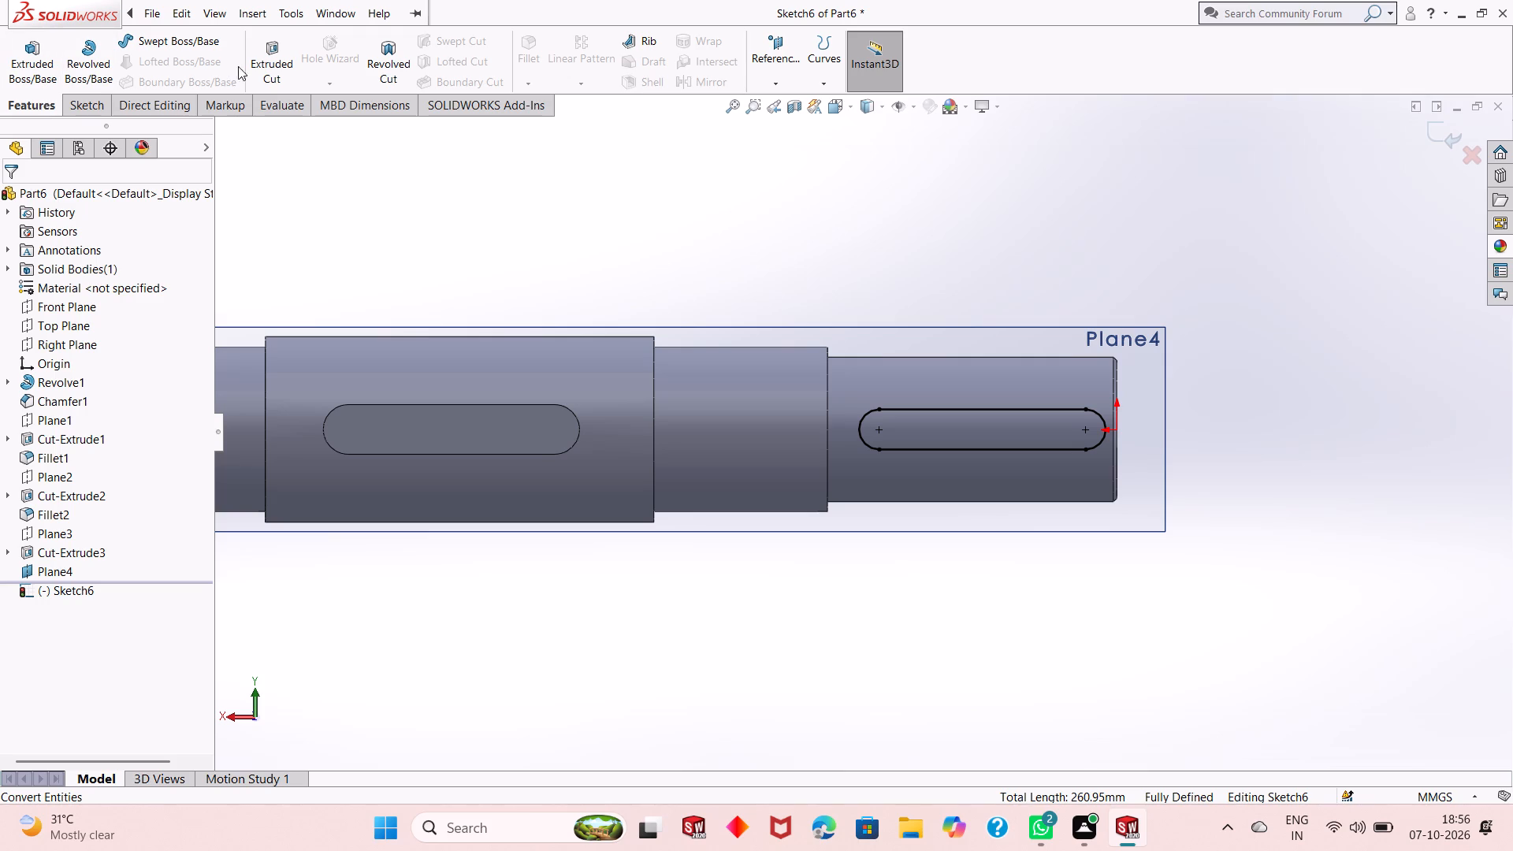
click(268, 59)
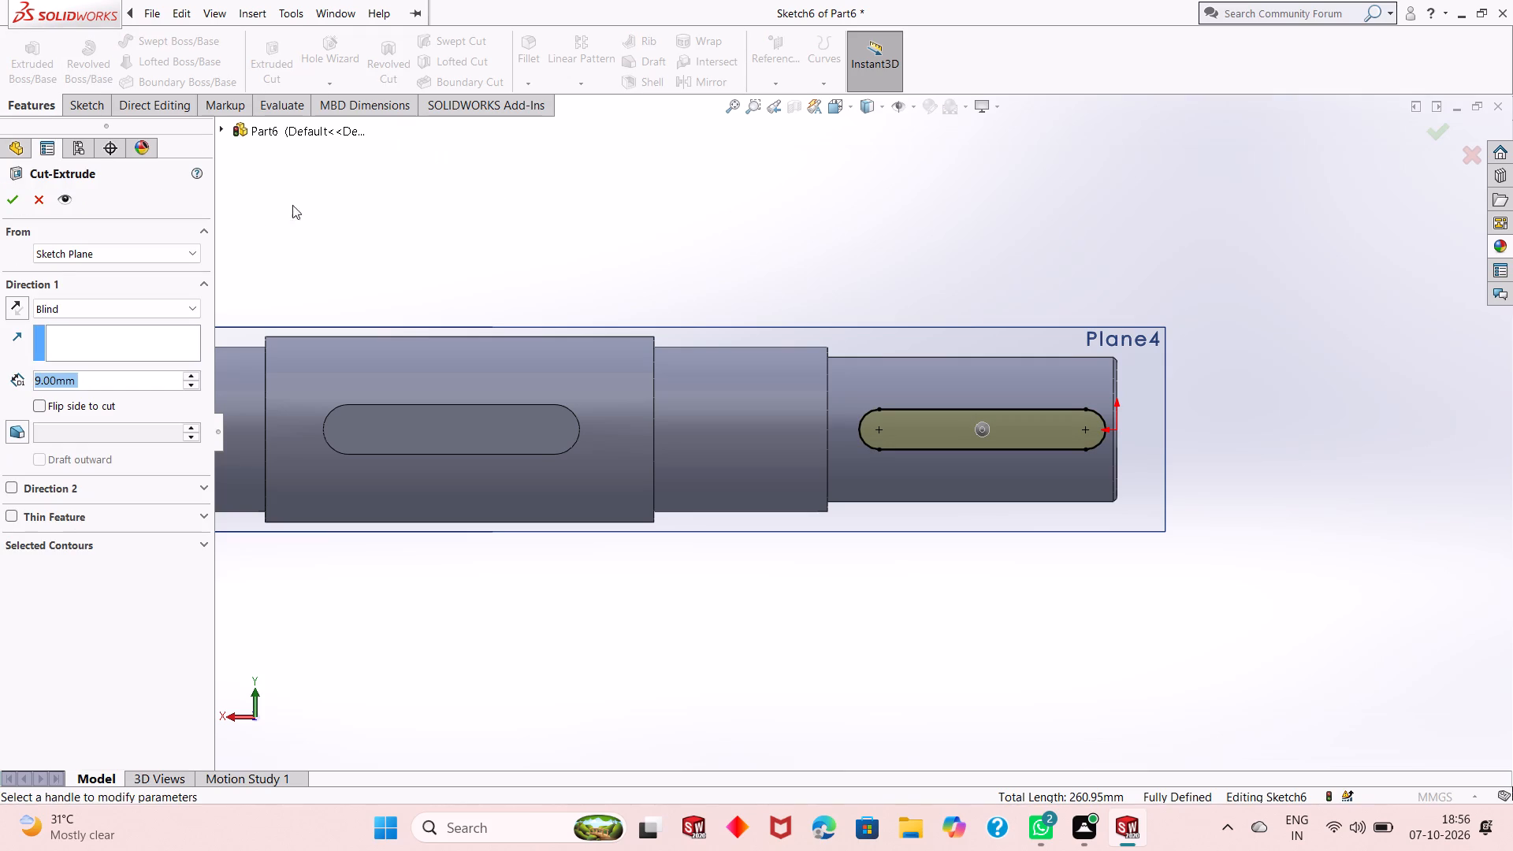
middle_drag(470, 319, 391, 359)
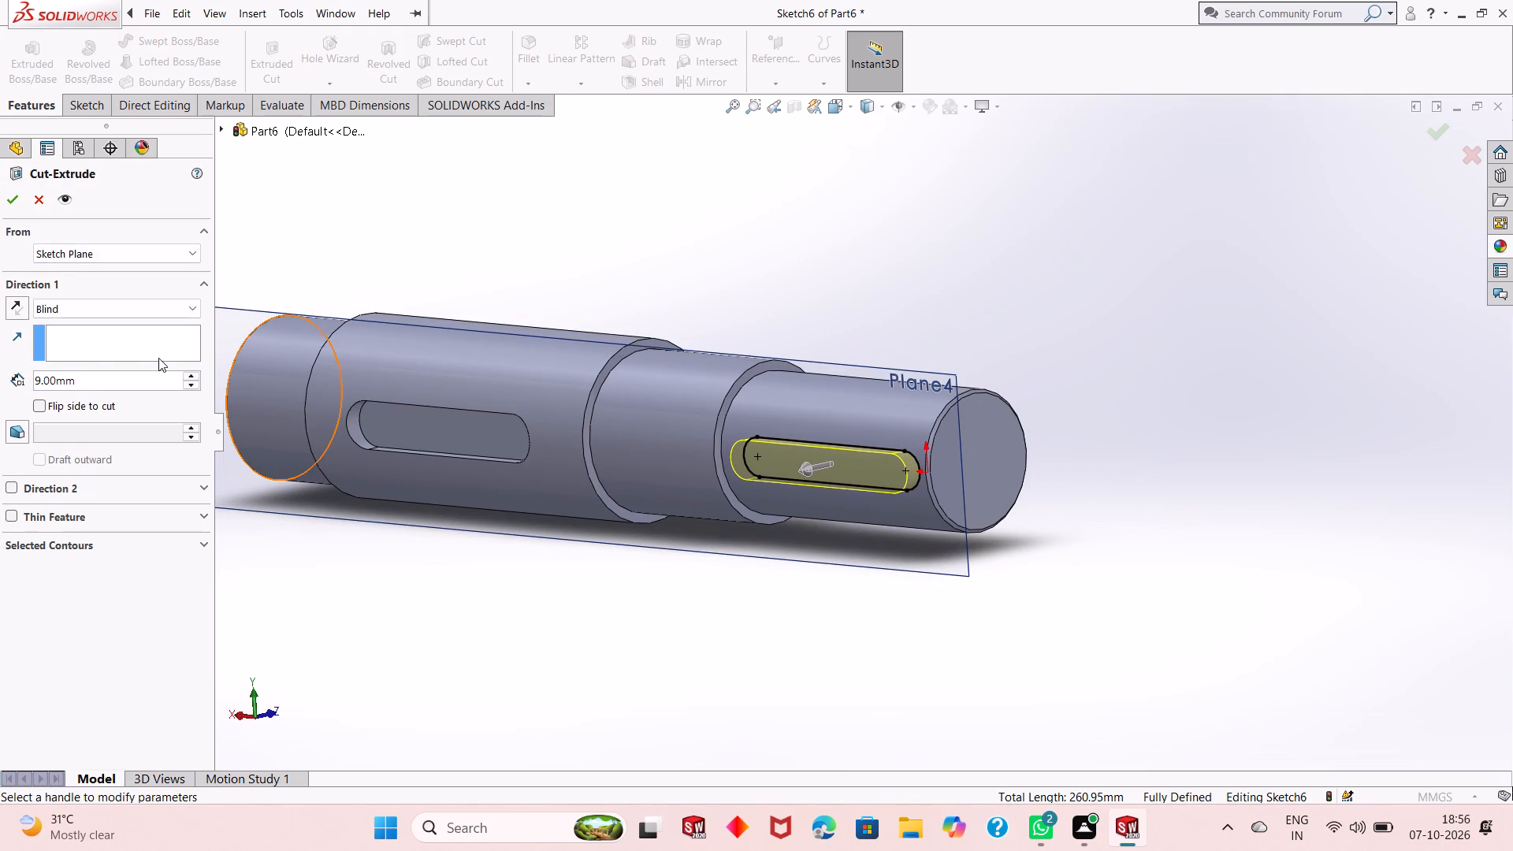
click(16, 306)
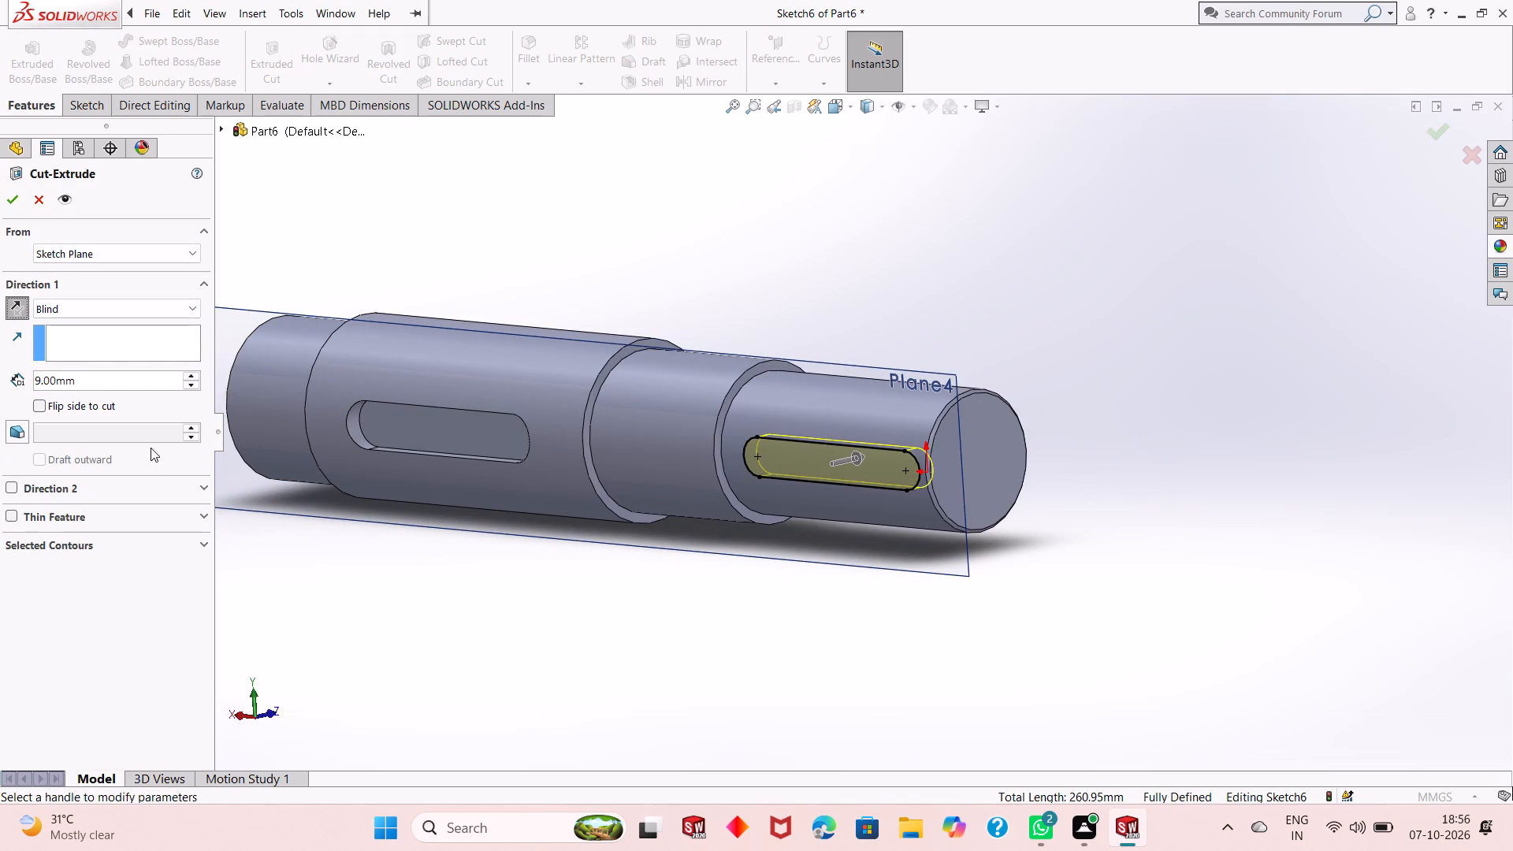
double_click(102, 386)
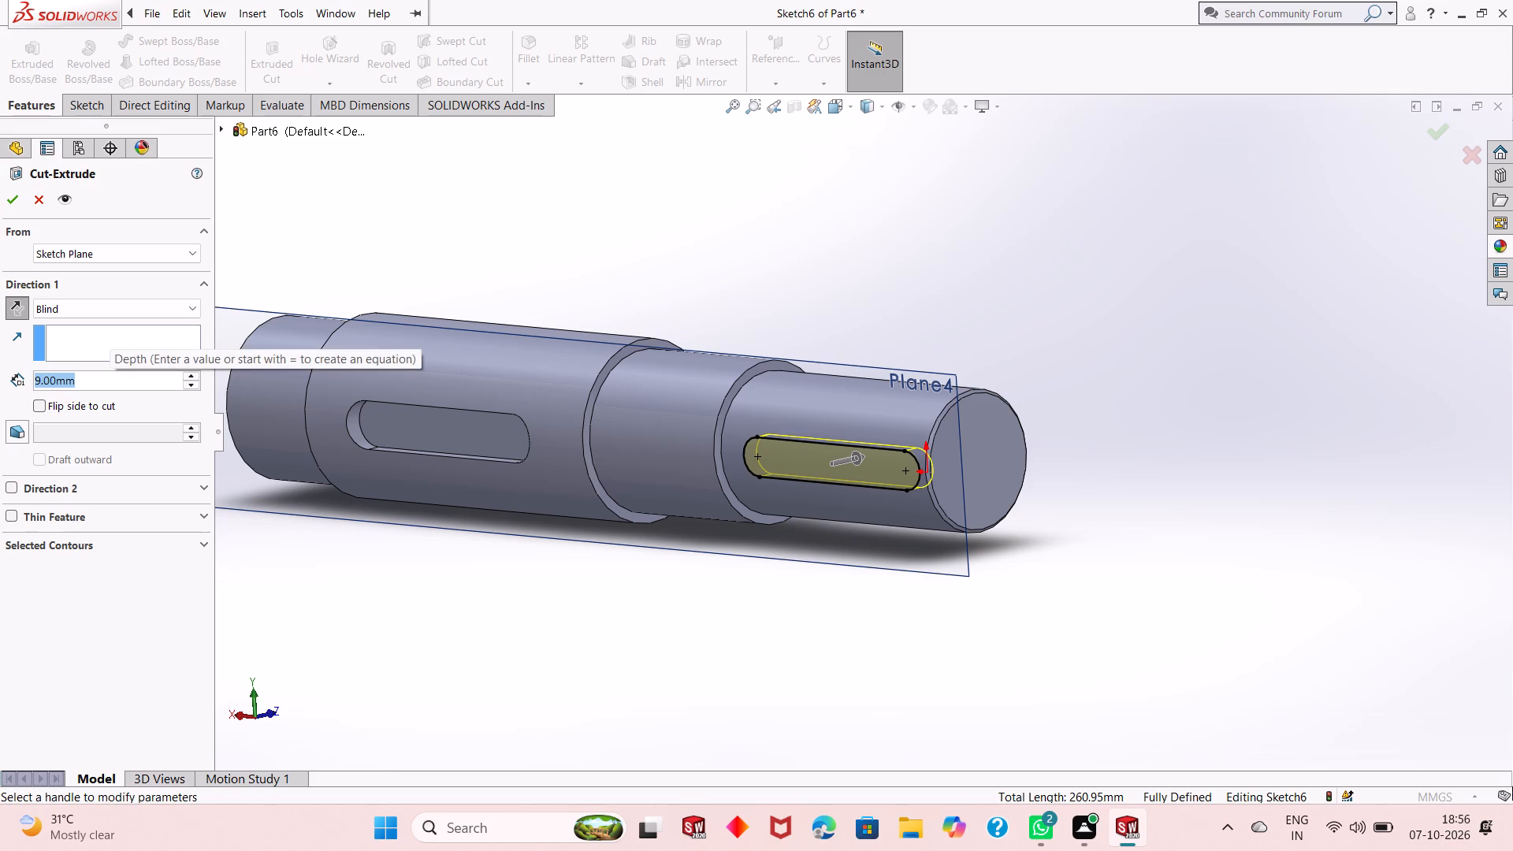
text(70-62)
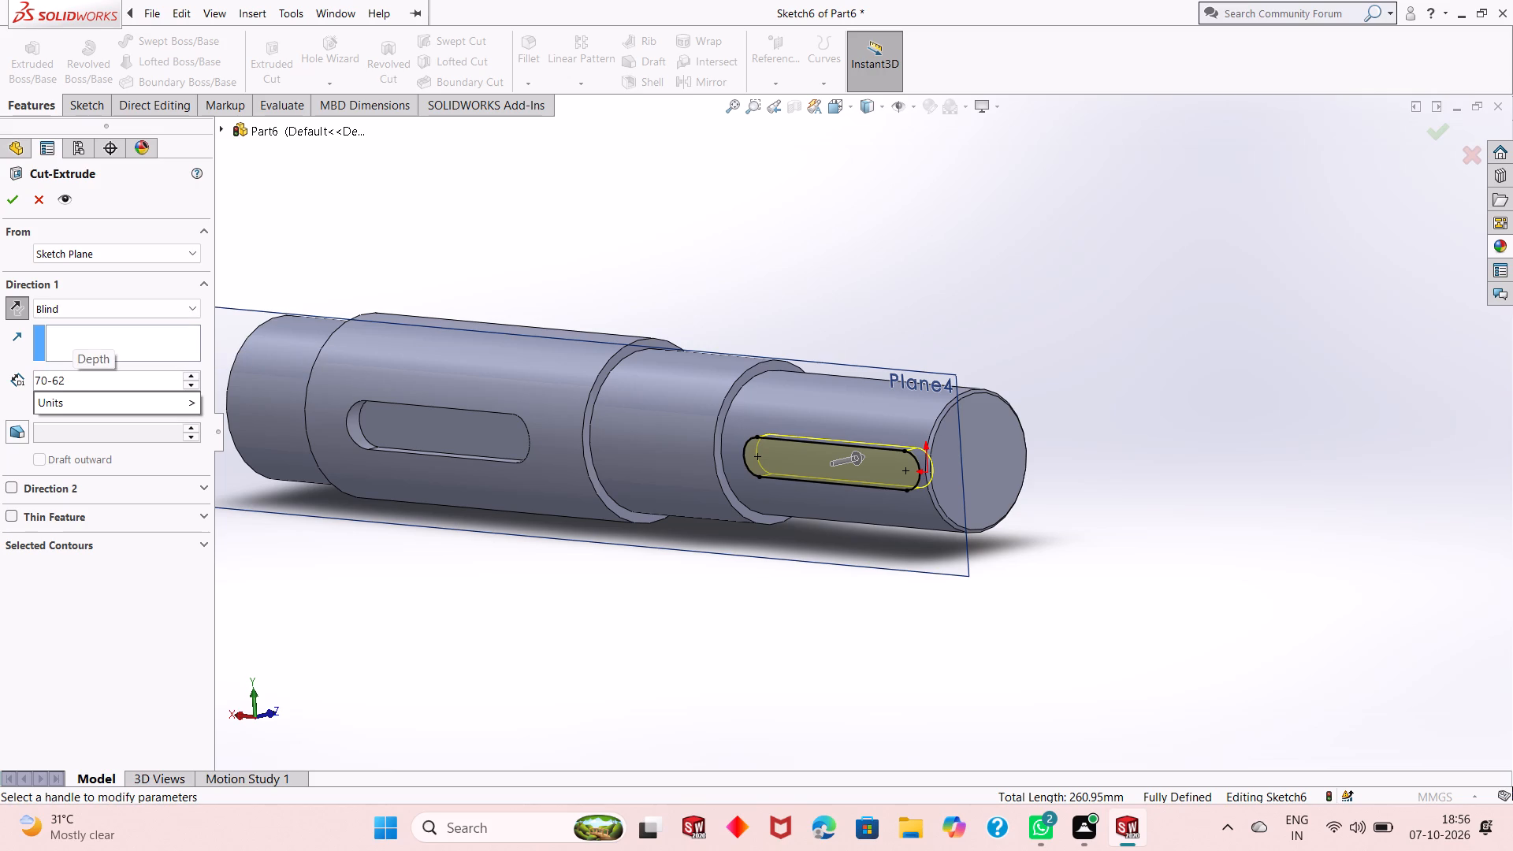
text(.5)
key(Return)
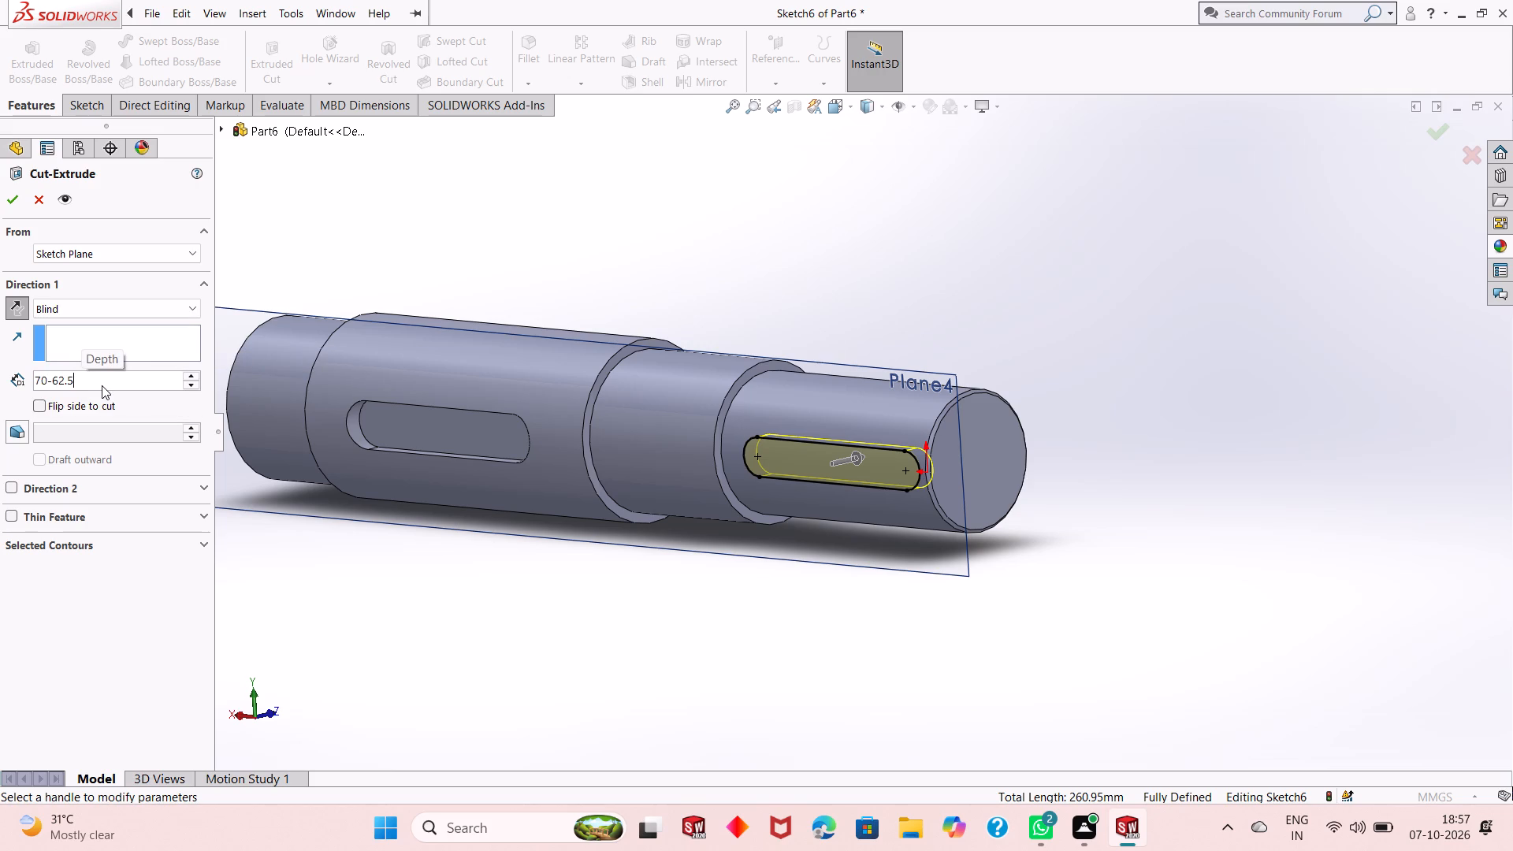
click(10, 195)
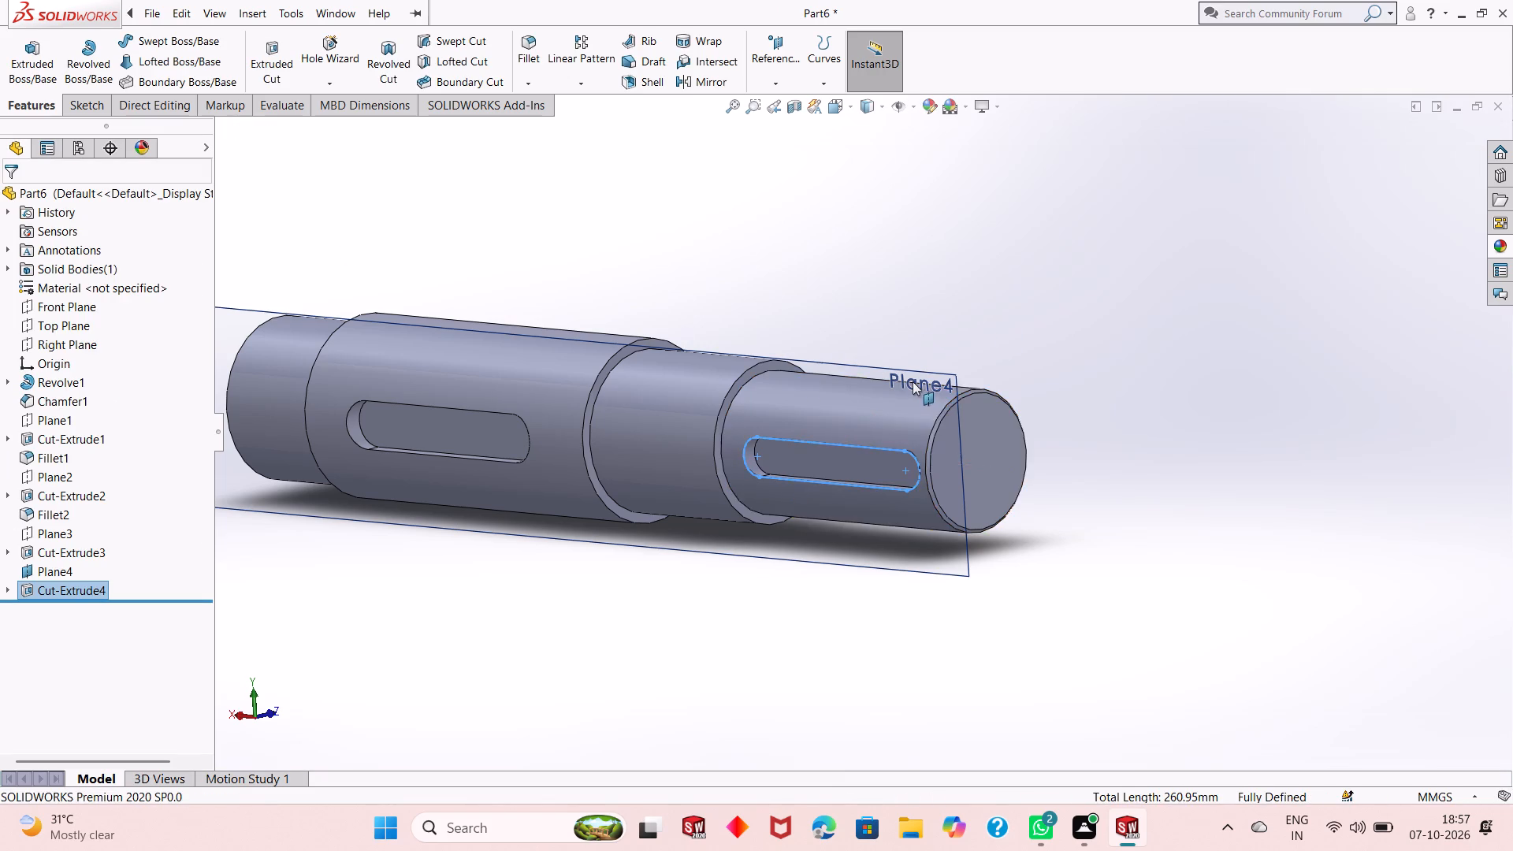
Hide Plane4.
middle_drag(913, 381, 931, 308)
right_click(920, 277)
click(973, 260)
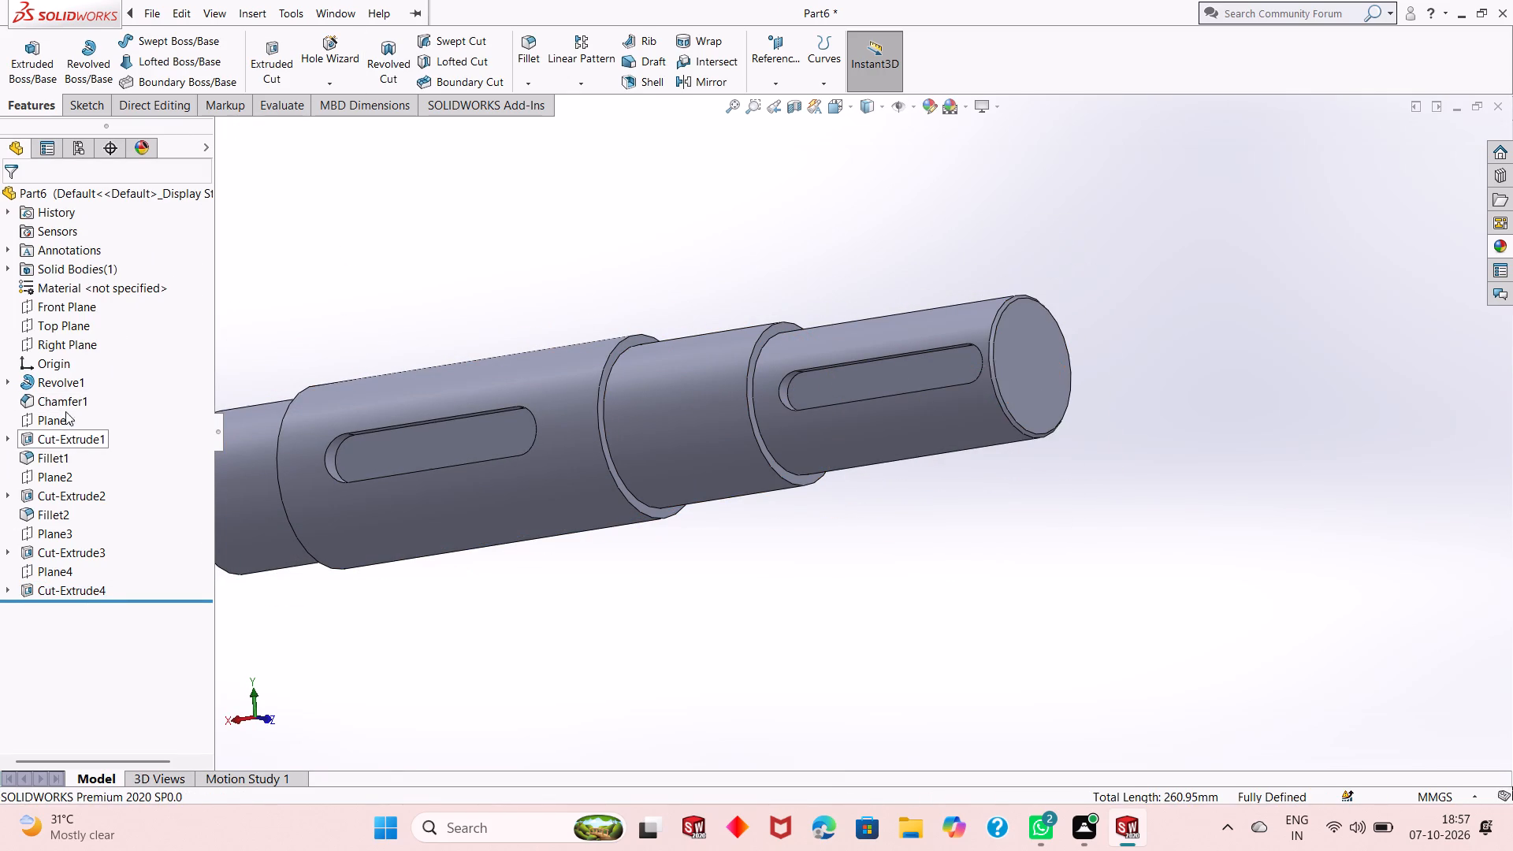
Open Fillet1's definition to check its radius and filleted edge, leaving it unedited.
click(64, 457)
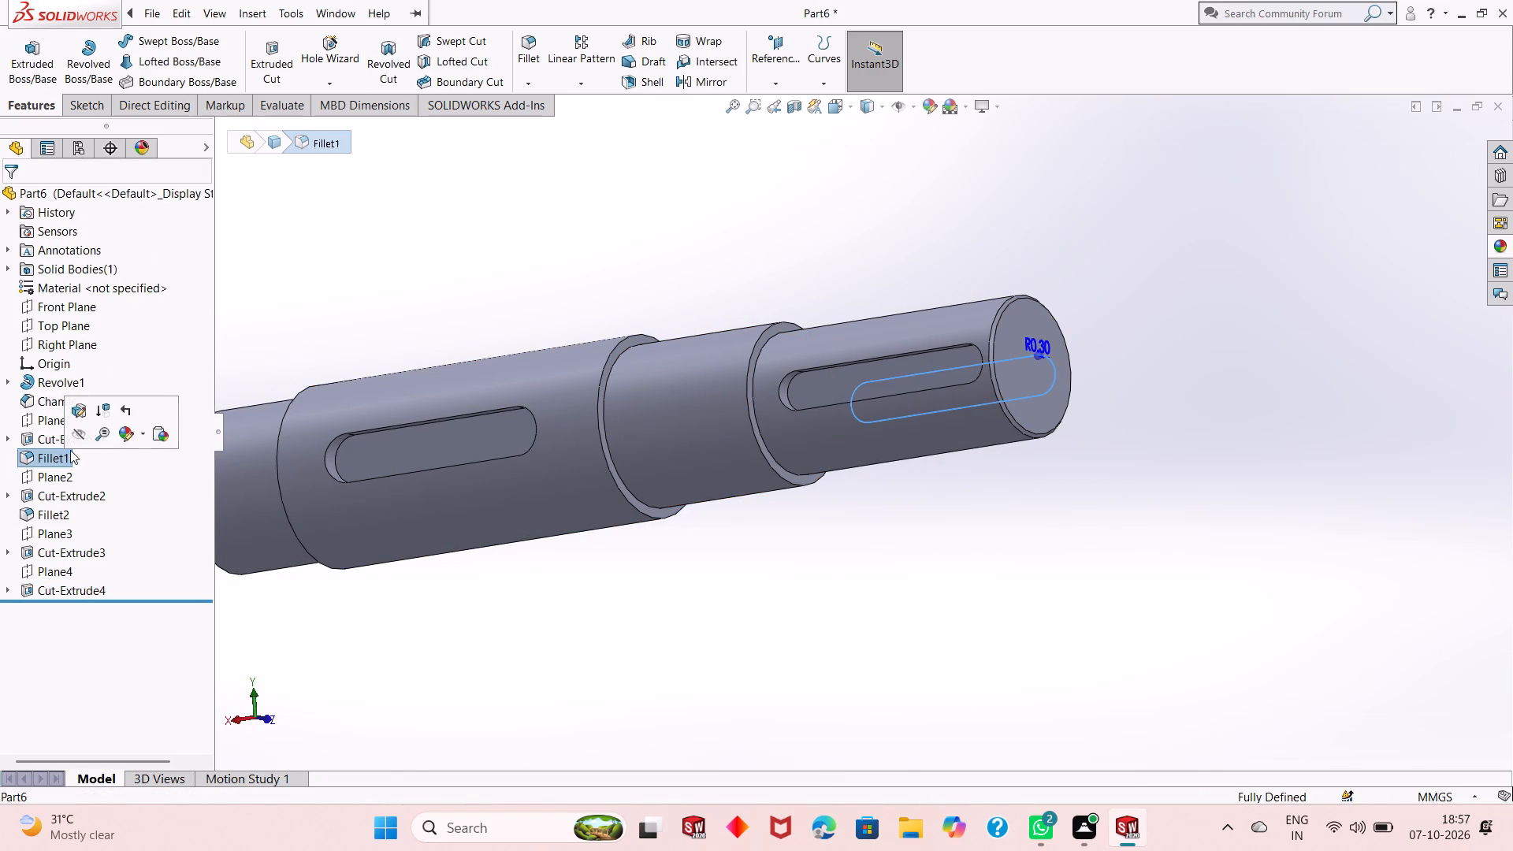
click(81, 415)
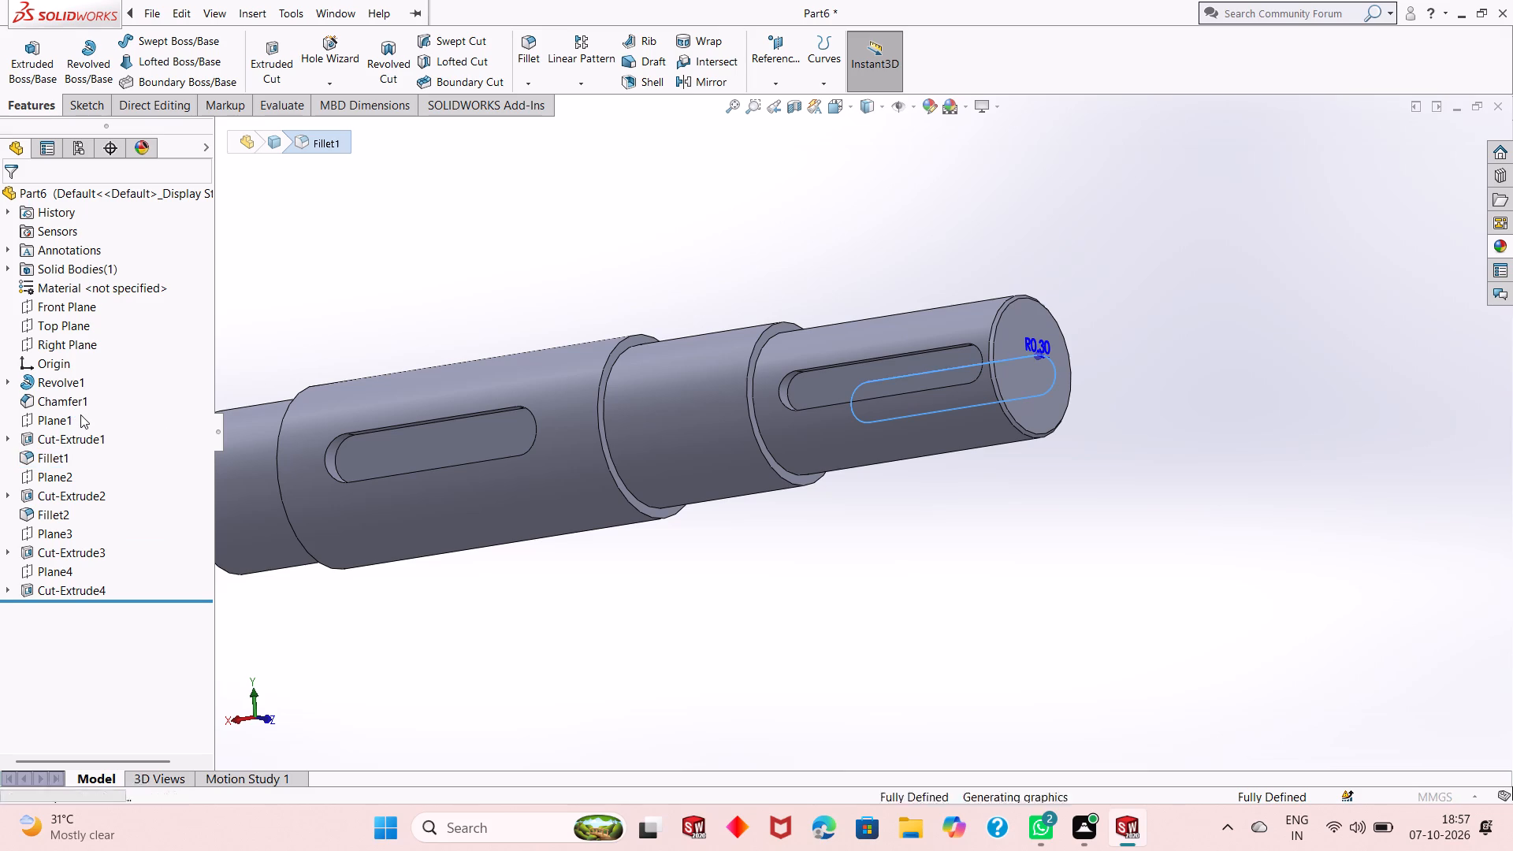
middle_drag(928, 520, 921, 548)
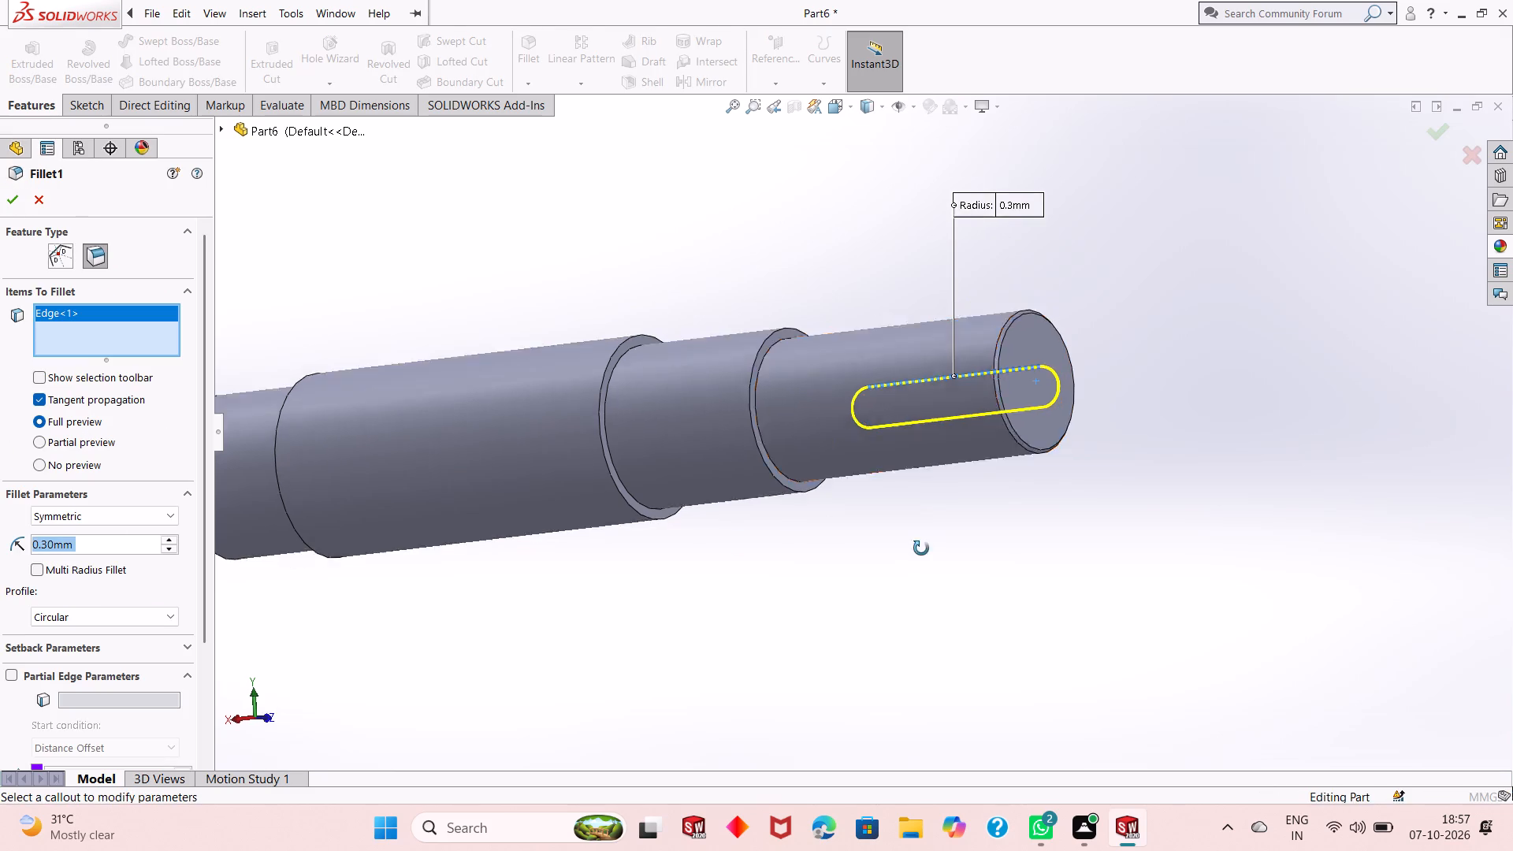
middle_drag(921, 548, 914, 567)
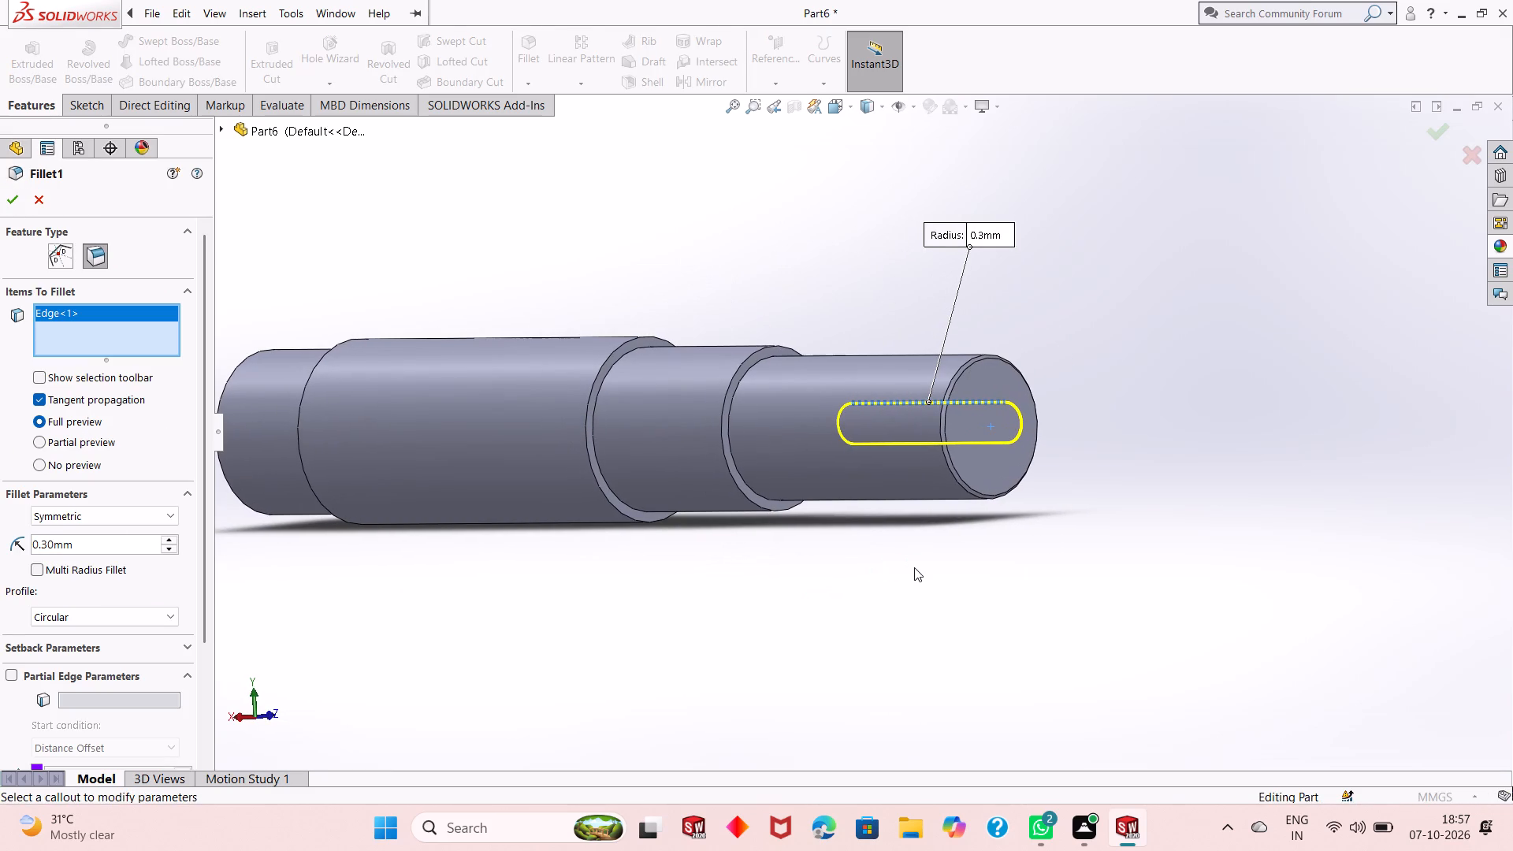
key(Escape)
scroll(790, 515, up, 1)
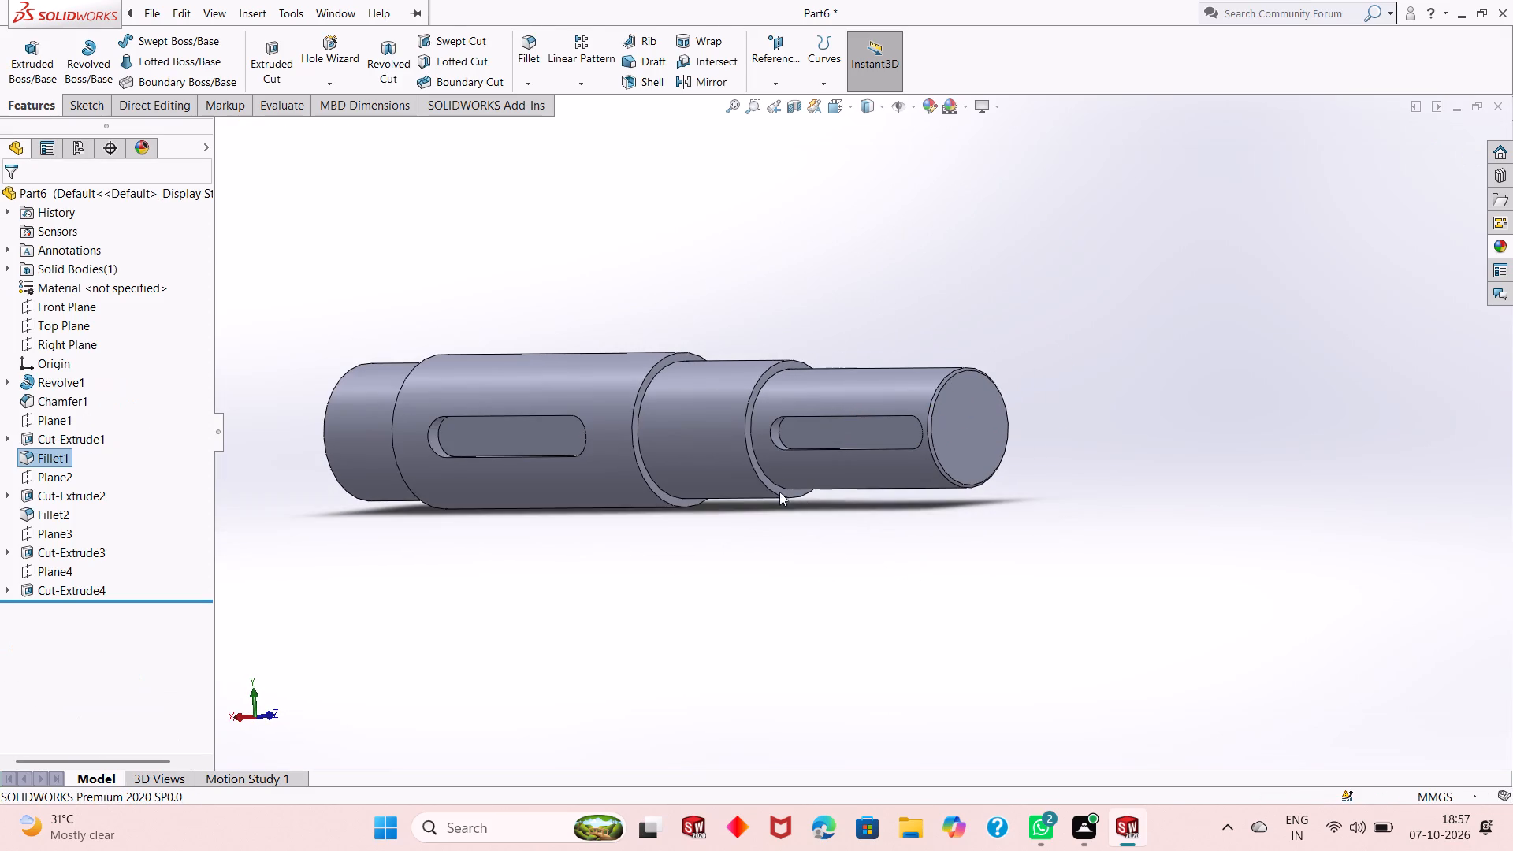
scroll(759, 434, down, 1)
key(Escape)
Fillet the floor edge of the new keyway in the largest-diameter section with a 0.5 mm radius.
middle_drag(810, 450, 797, 476)
click(531, 56)
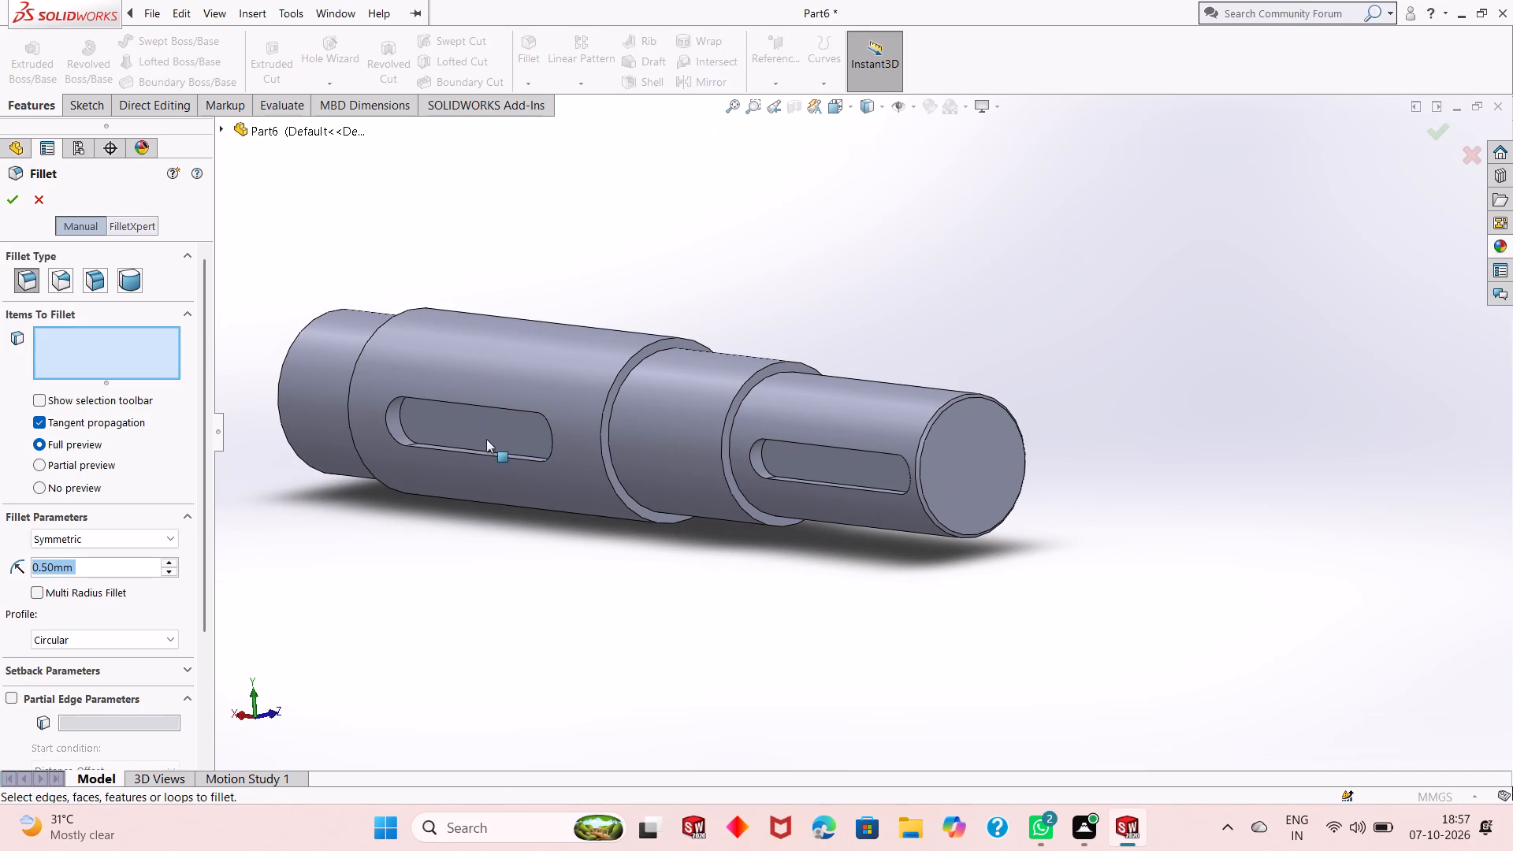
click(401, 407)
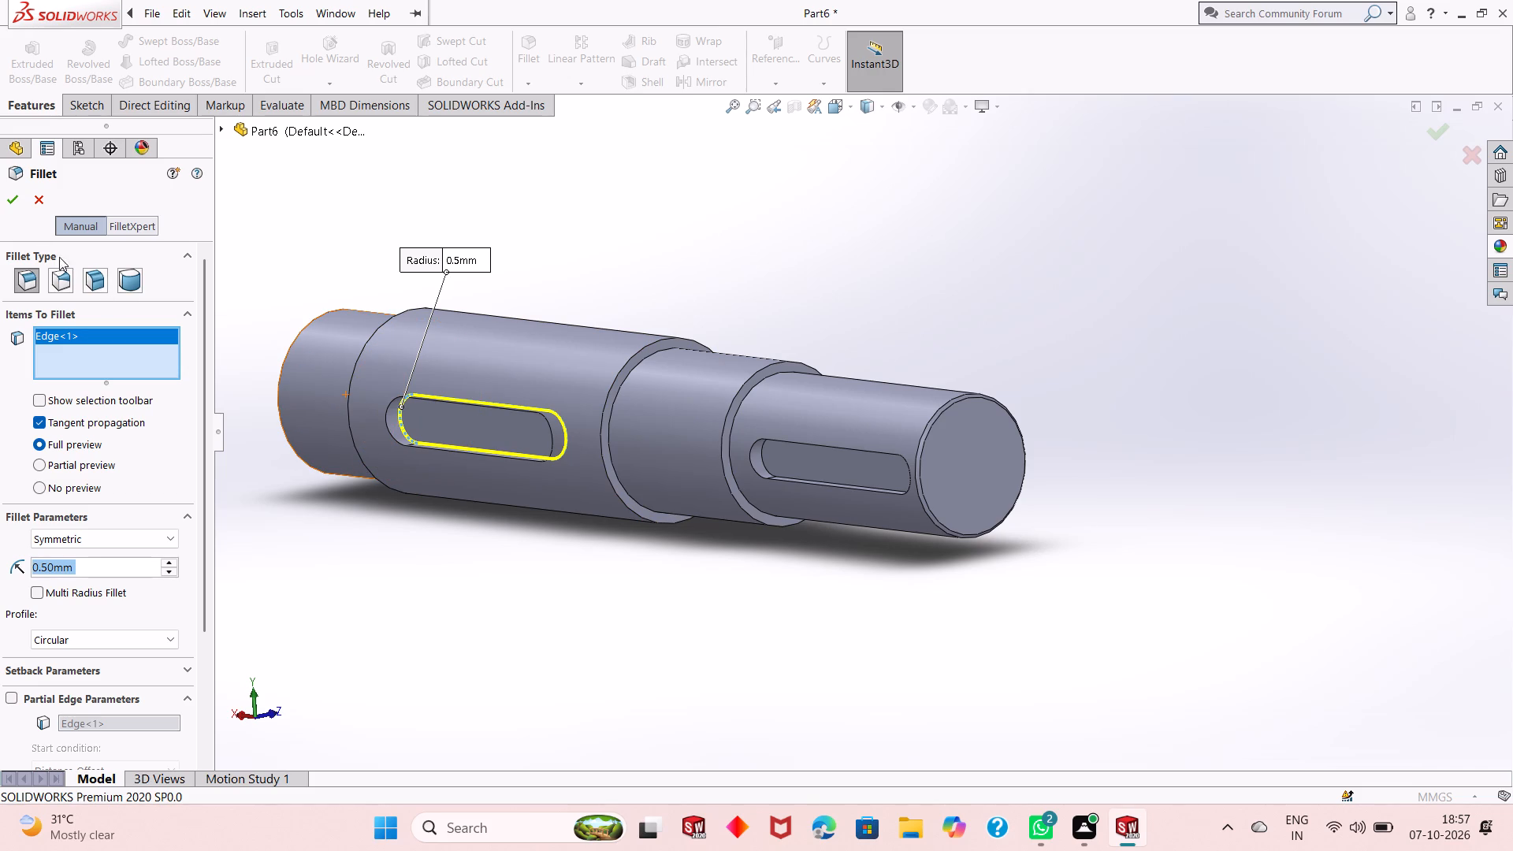
click(16, 204)
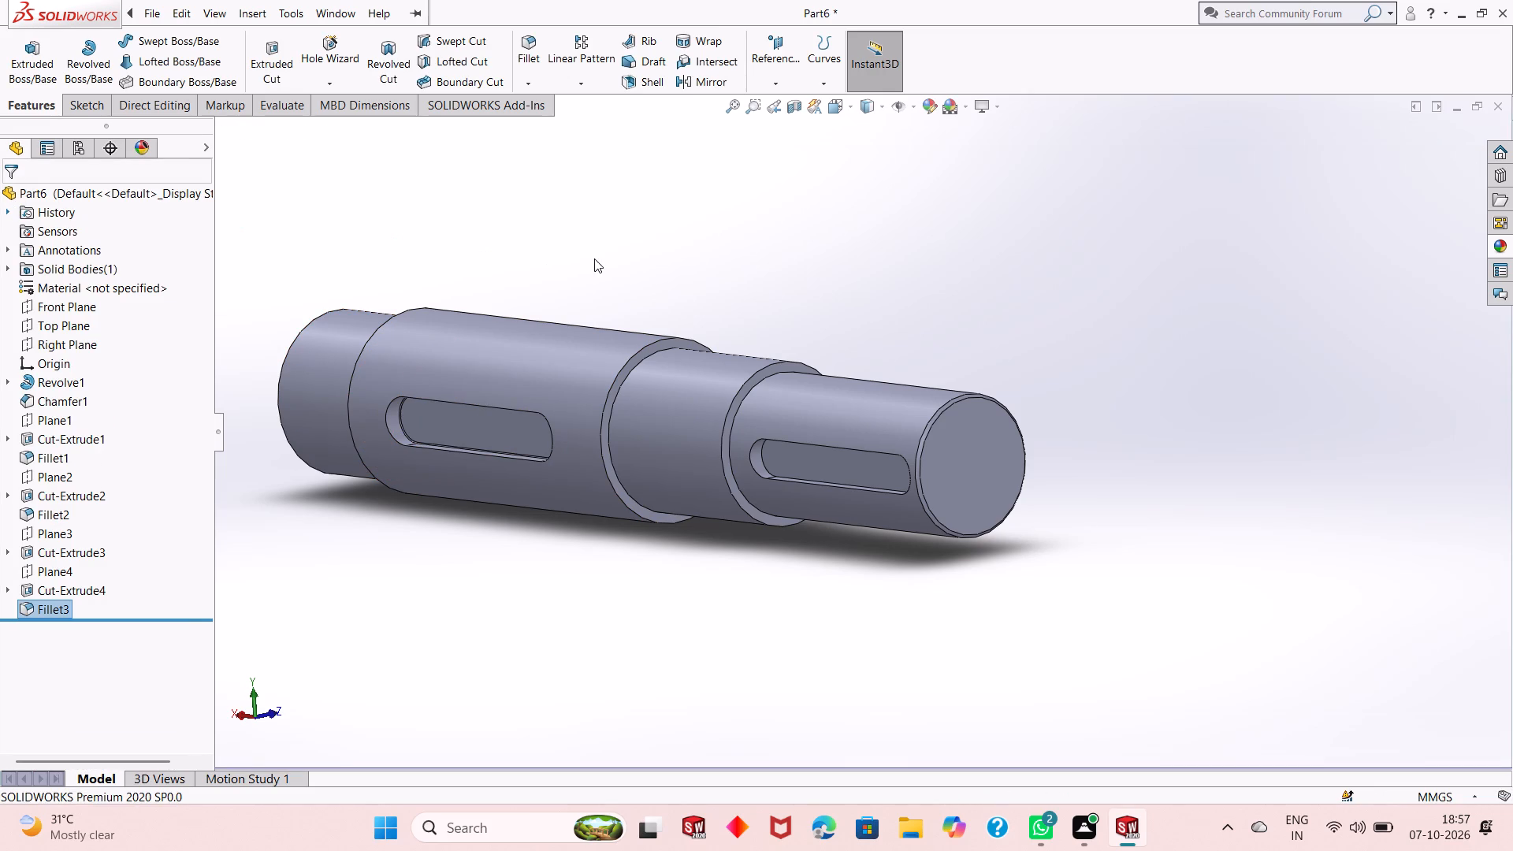
Fillet the floor edge of the new keyway in the chamfered-end section with a 0.3 mm radius.
click(521, 55)
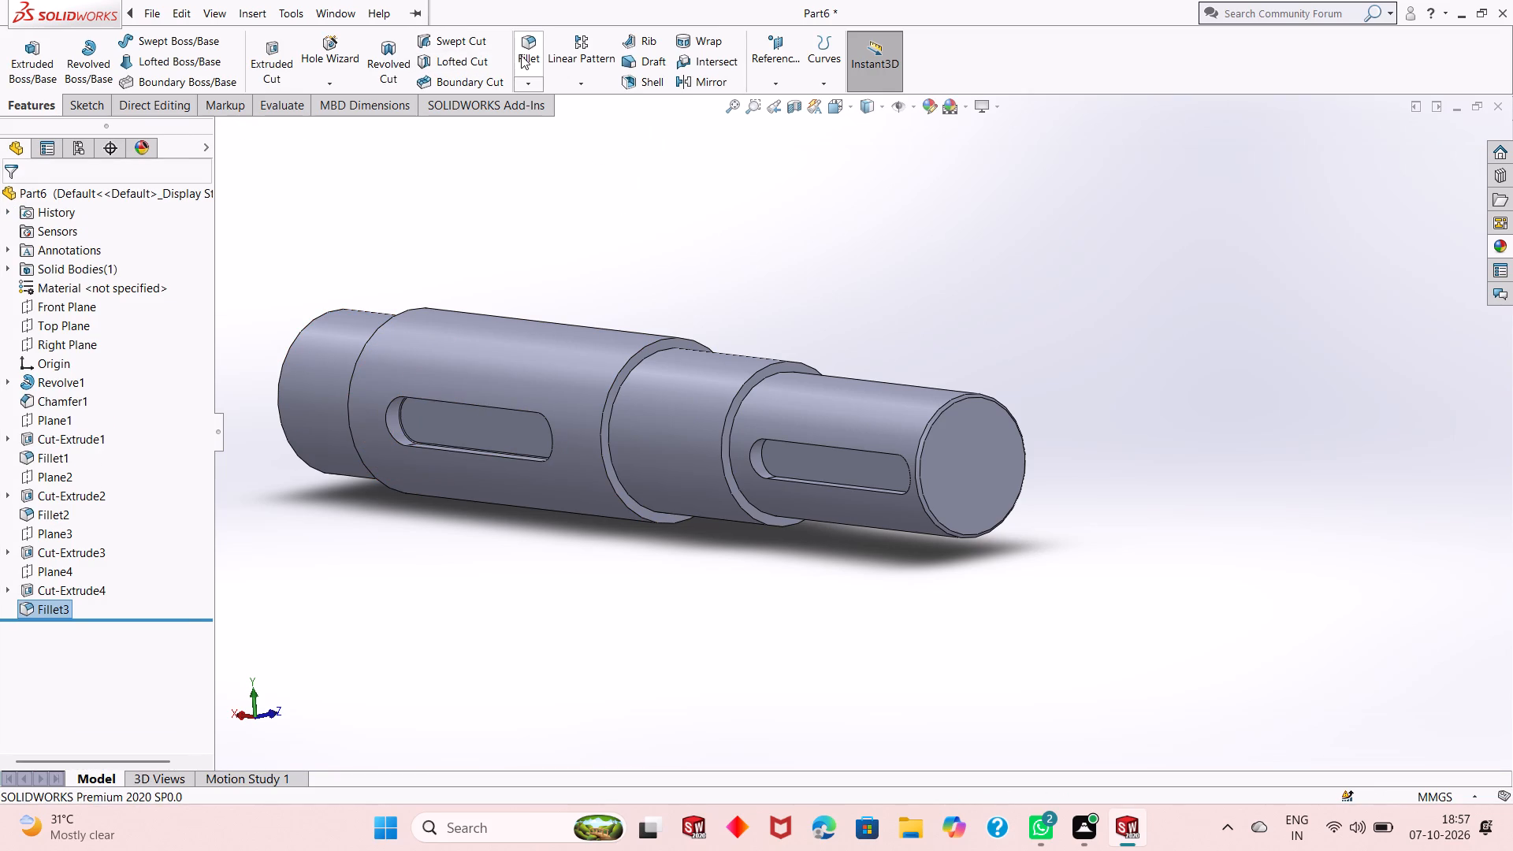
text(0.3)
key(Return)
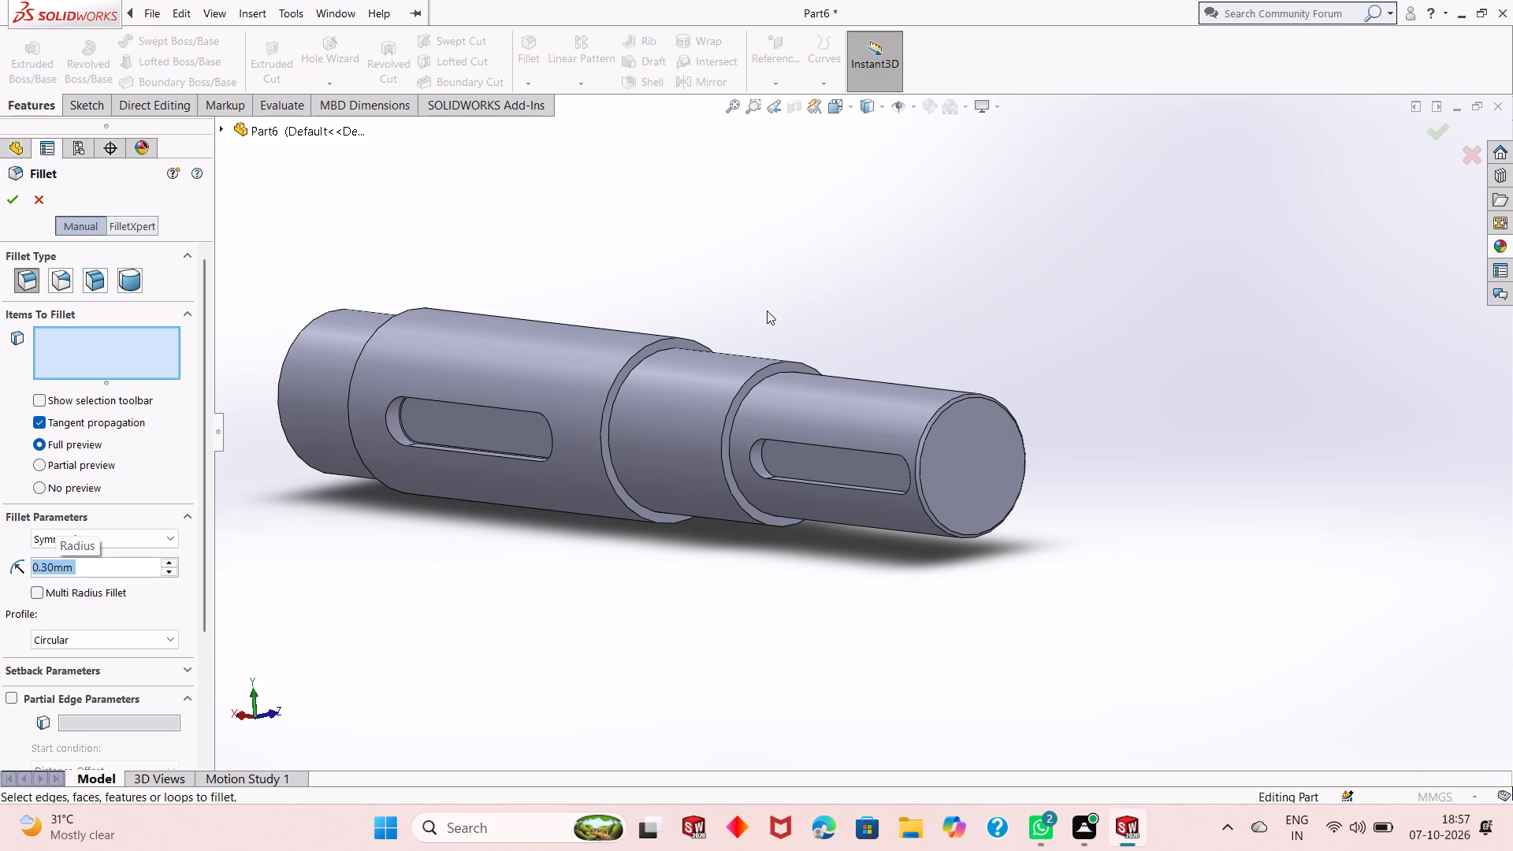
click(765, 471)
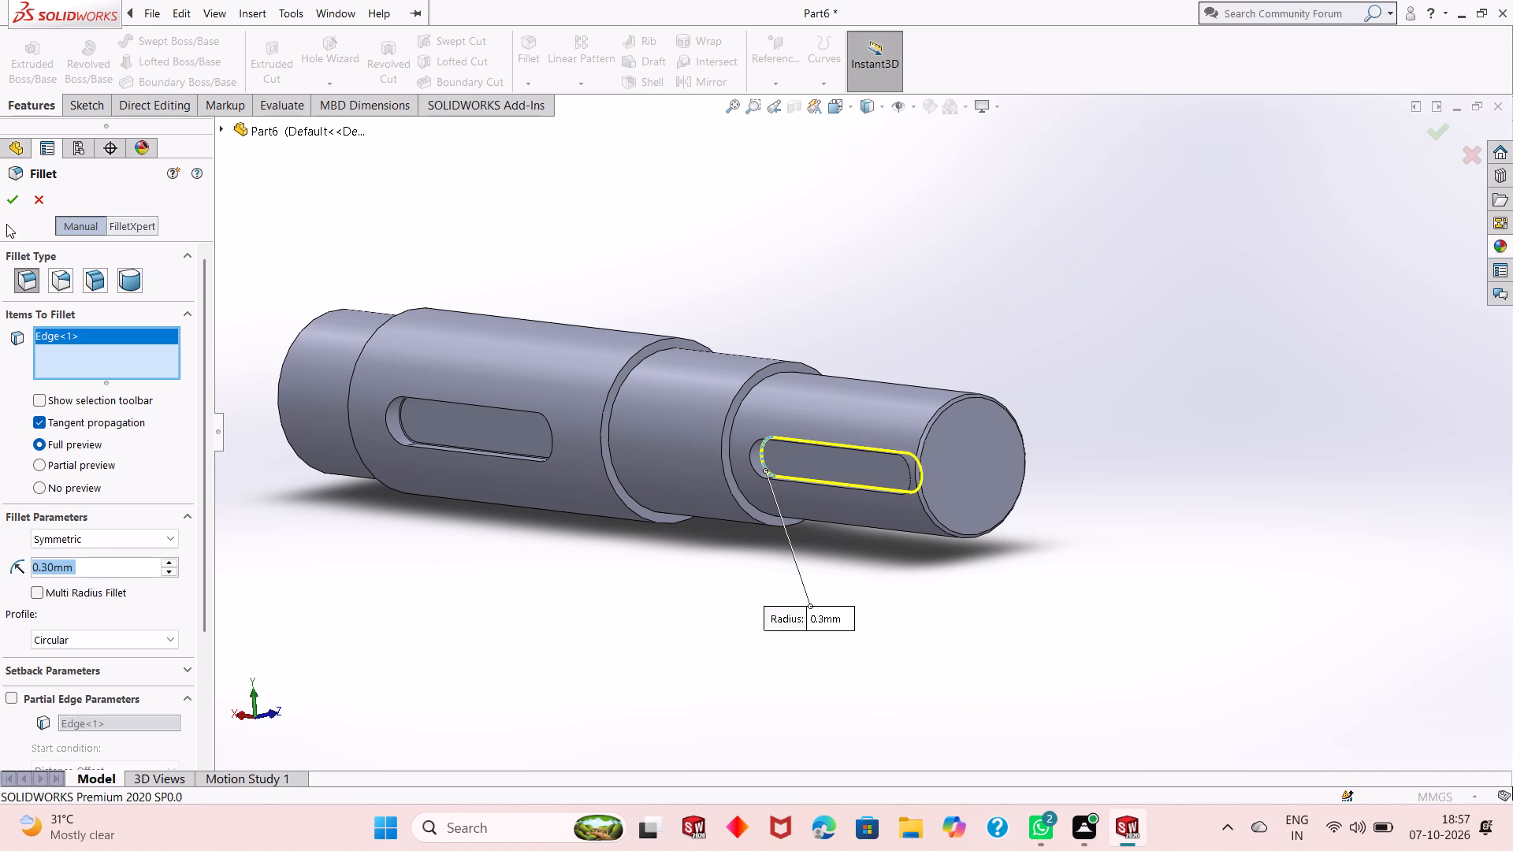
click(6, 201)
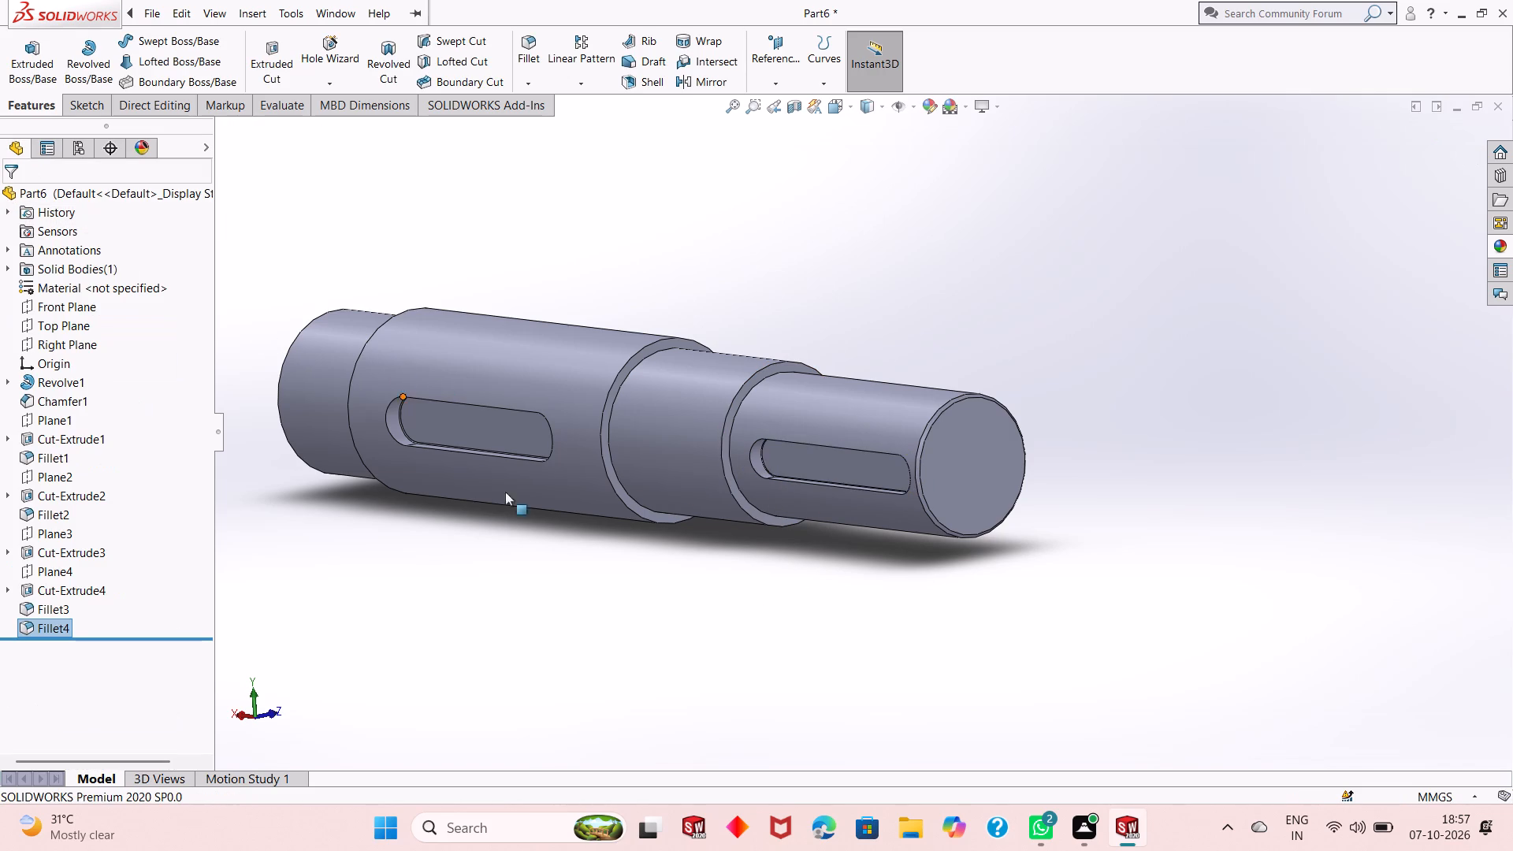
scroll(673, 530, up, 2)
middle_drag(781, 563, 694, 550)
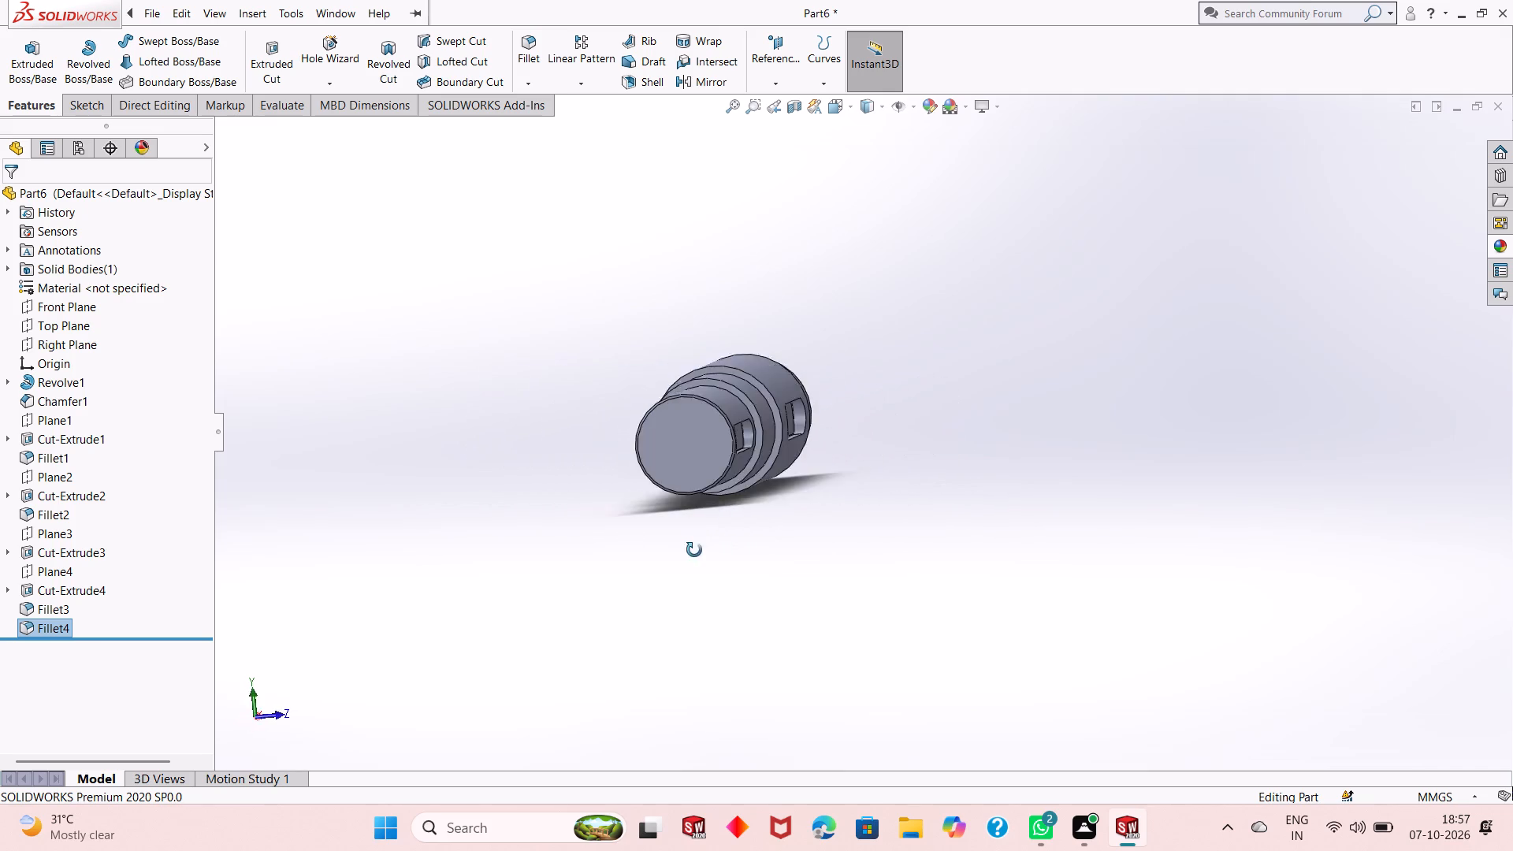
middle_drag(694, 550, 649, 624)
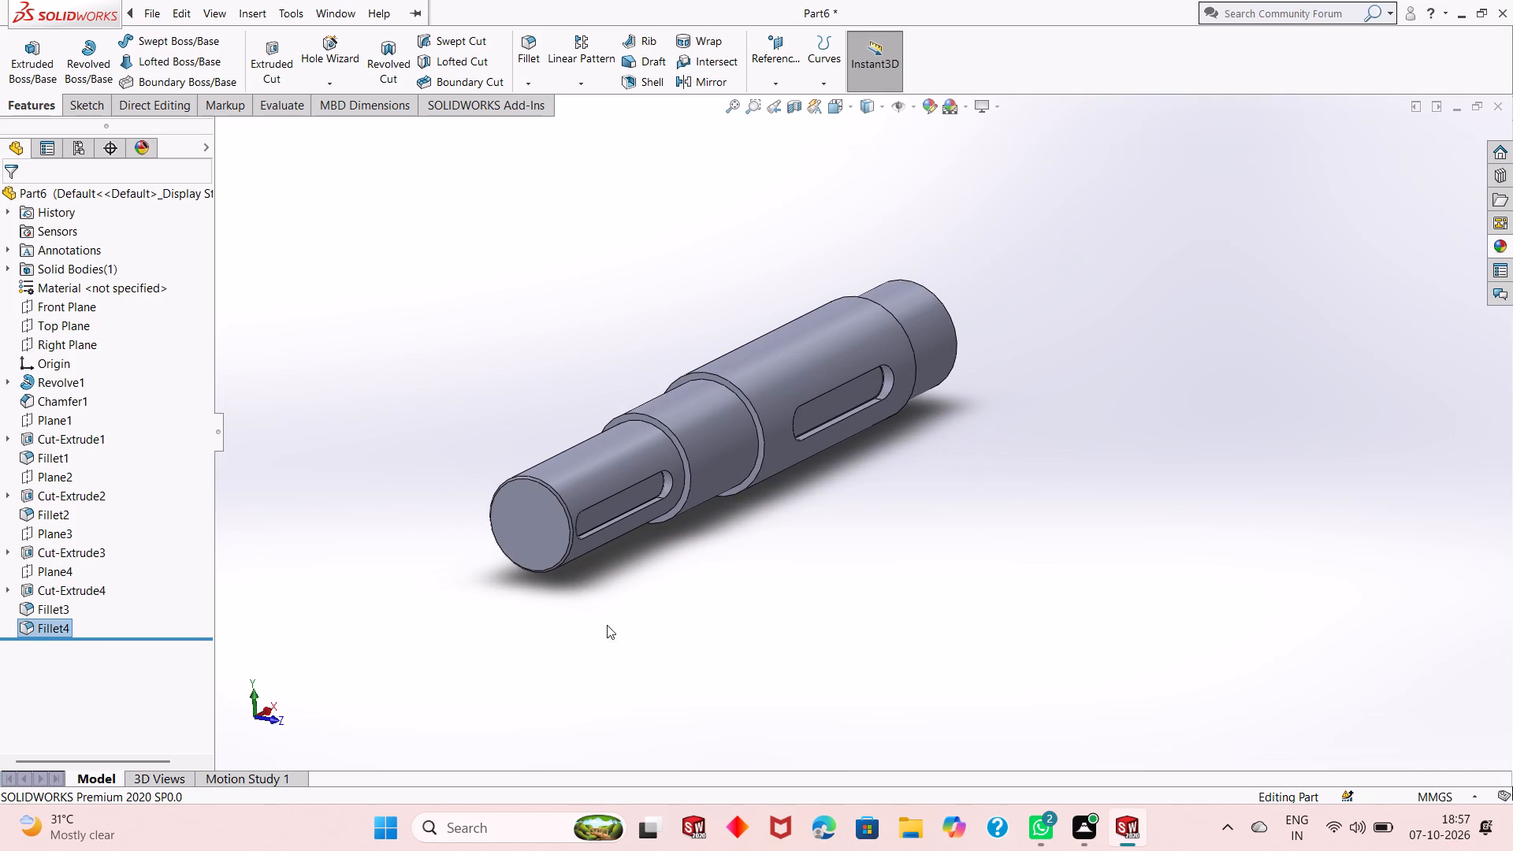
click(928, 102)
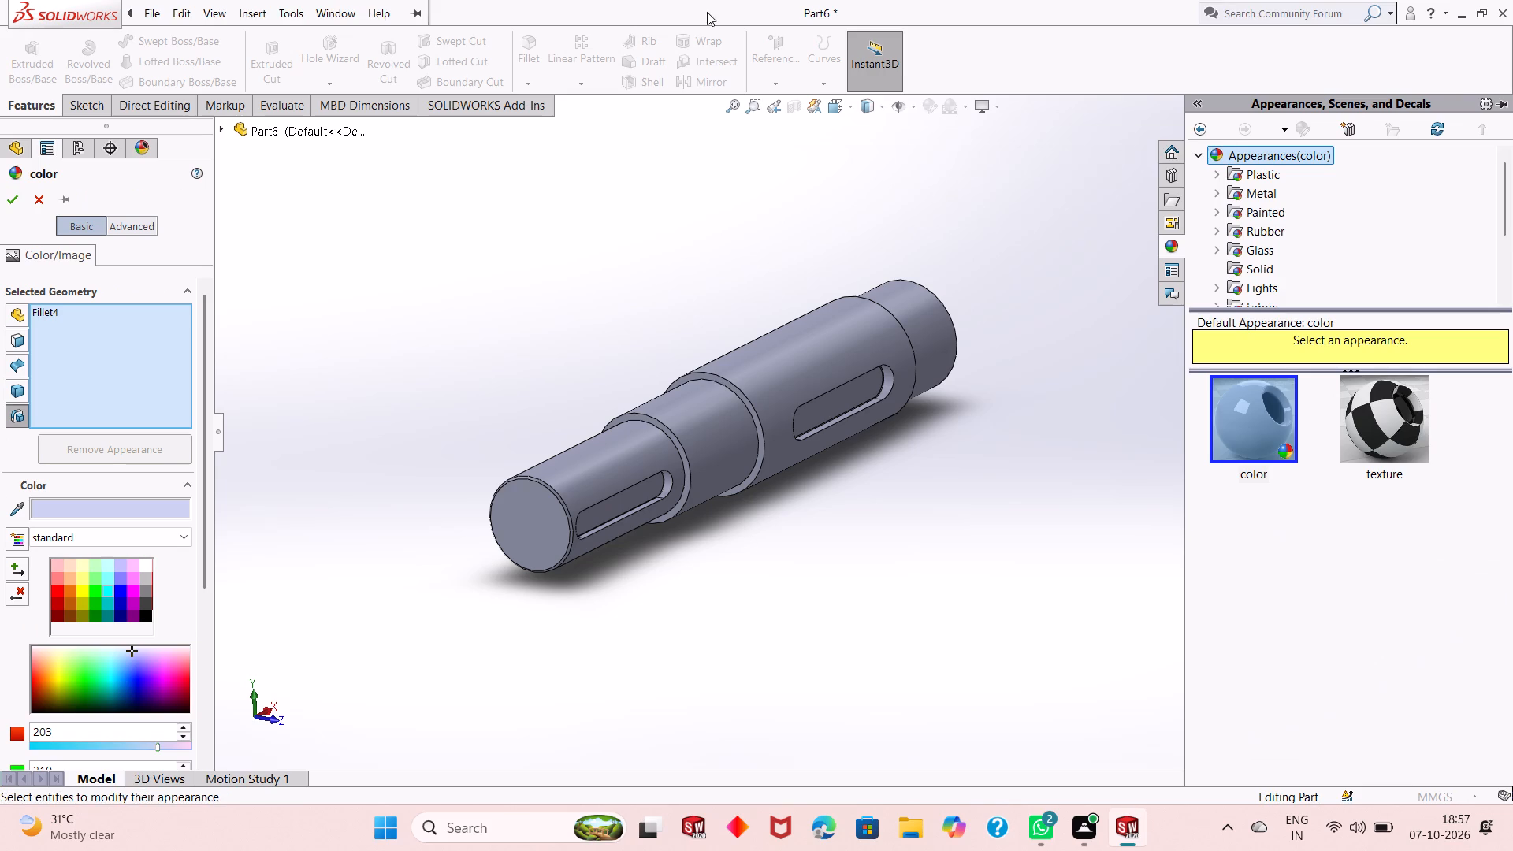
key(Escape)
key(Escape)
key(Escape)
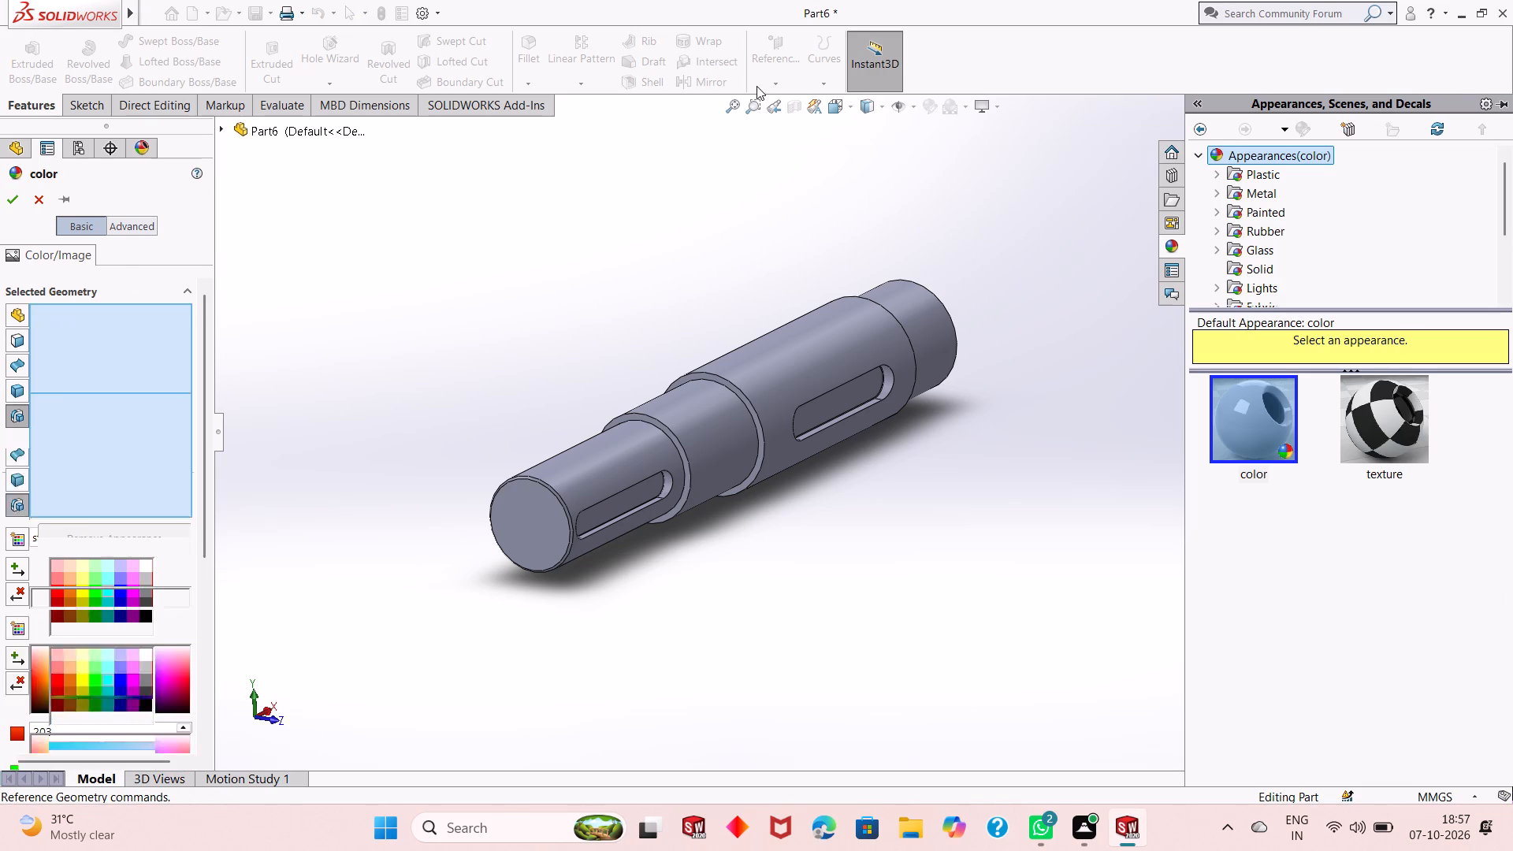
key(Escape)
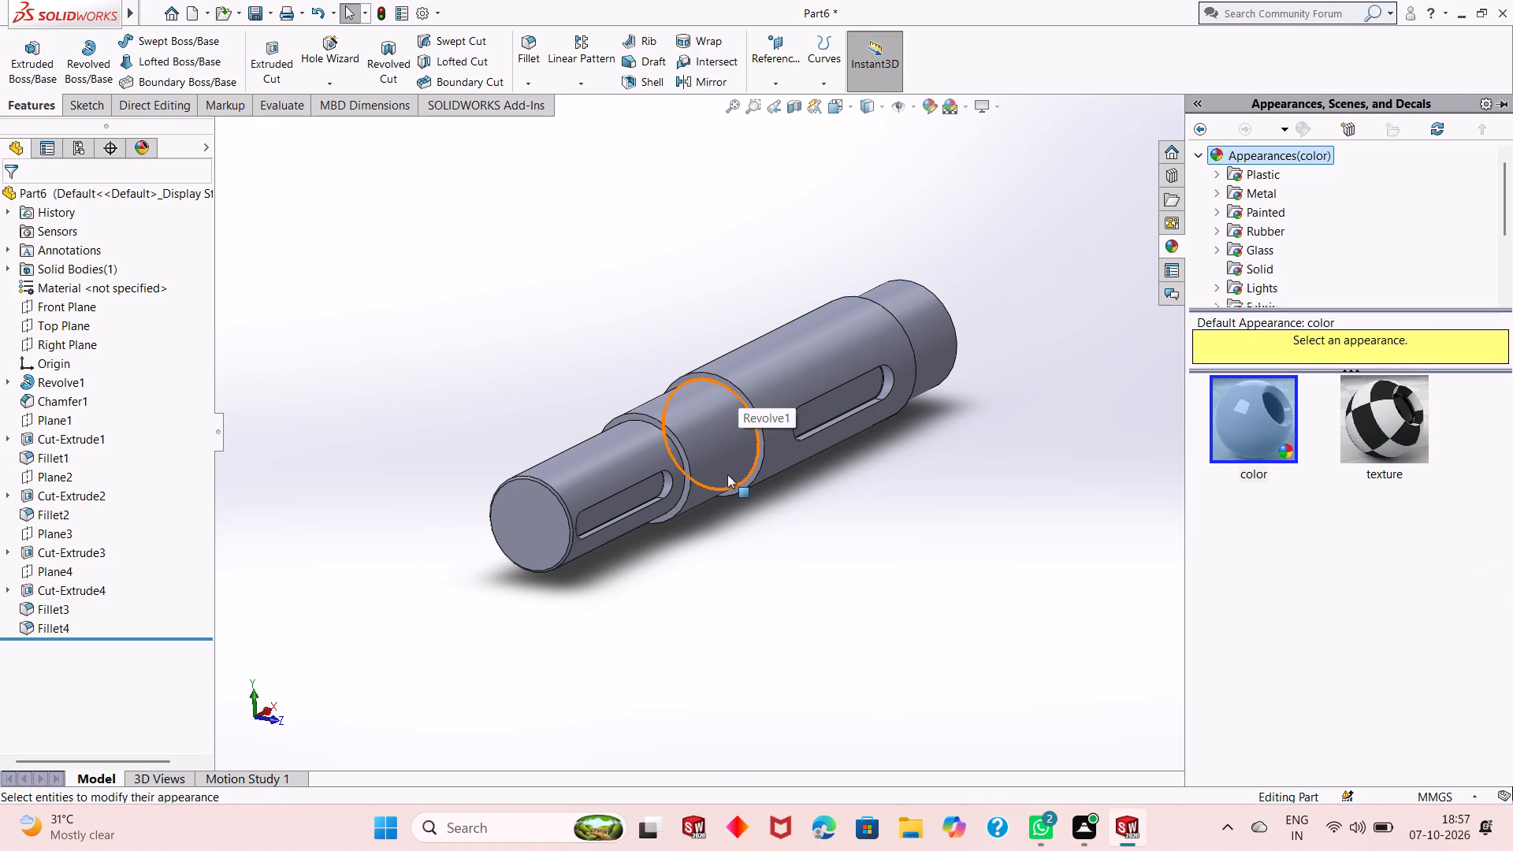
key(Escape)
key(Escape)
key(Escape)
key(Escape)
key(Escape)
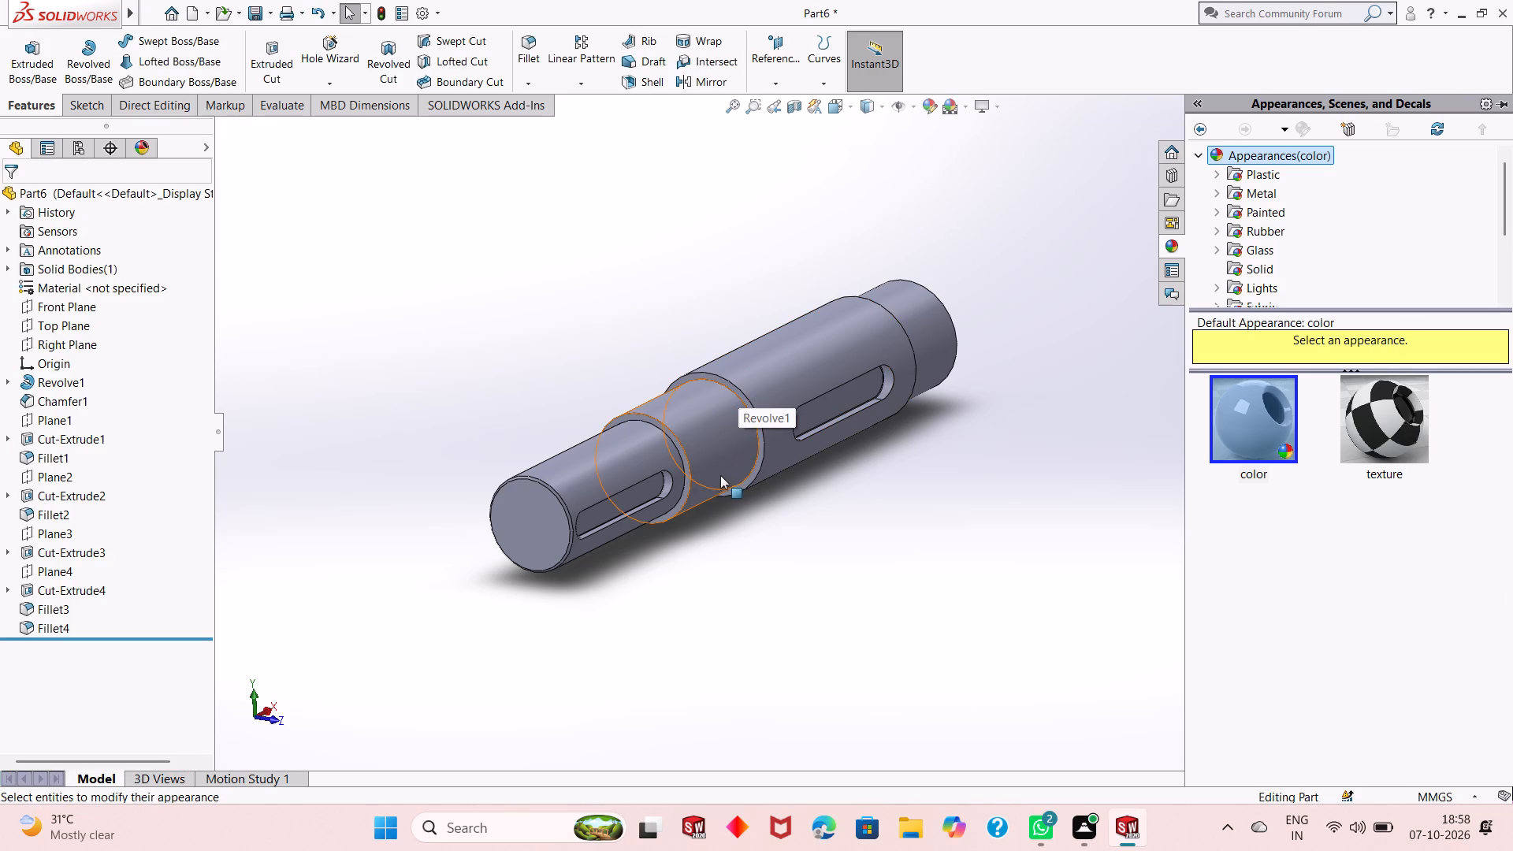
Fillet the inner edges of the three shaft shoulders, where the smaller diameters meet the steps, with a 2 mm radius.
click(522, 52)
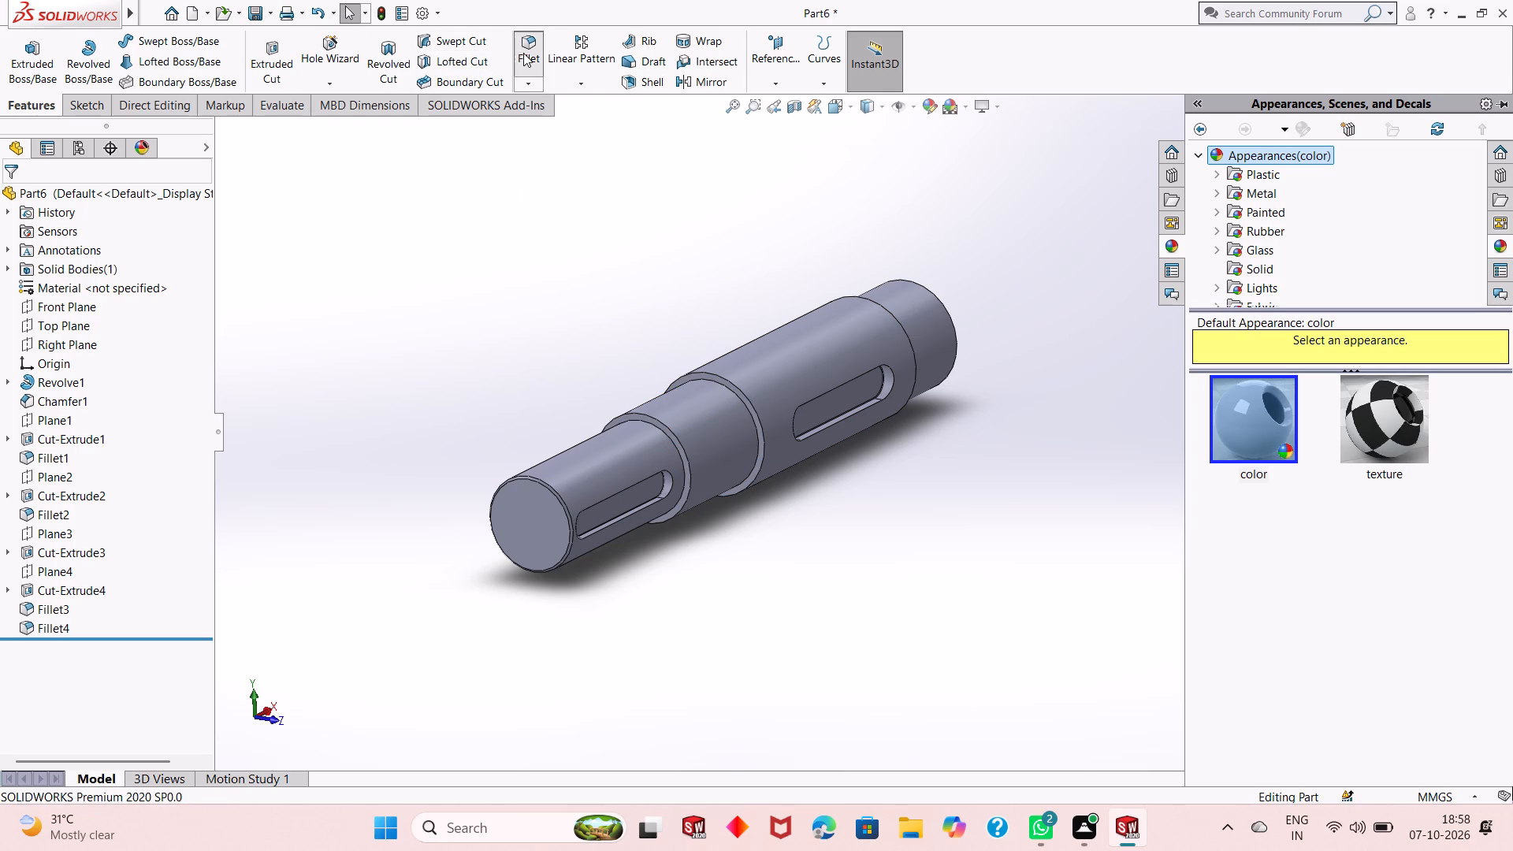
key(2)
key(Return)
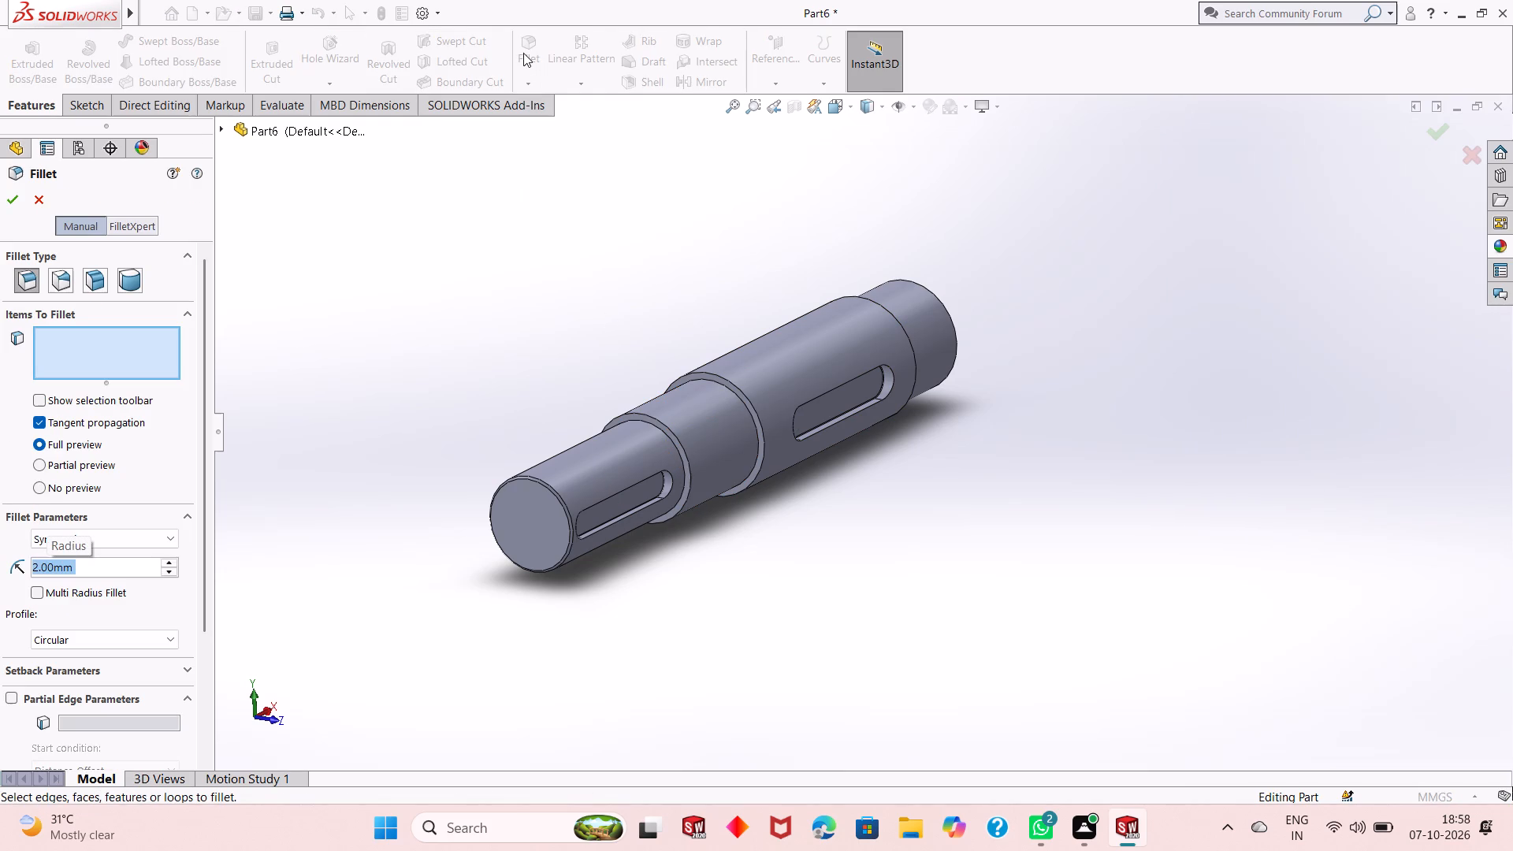
scroll(660, 388, down, 3)
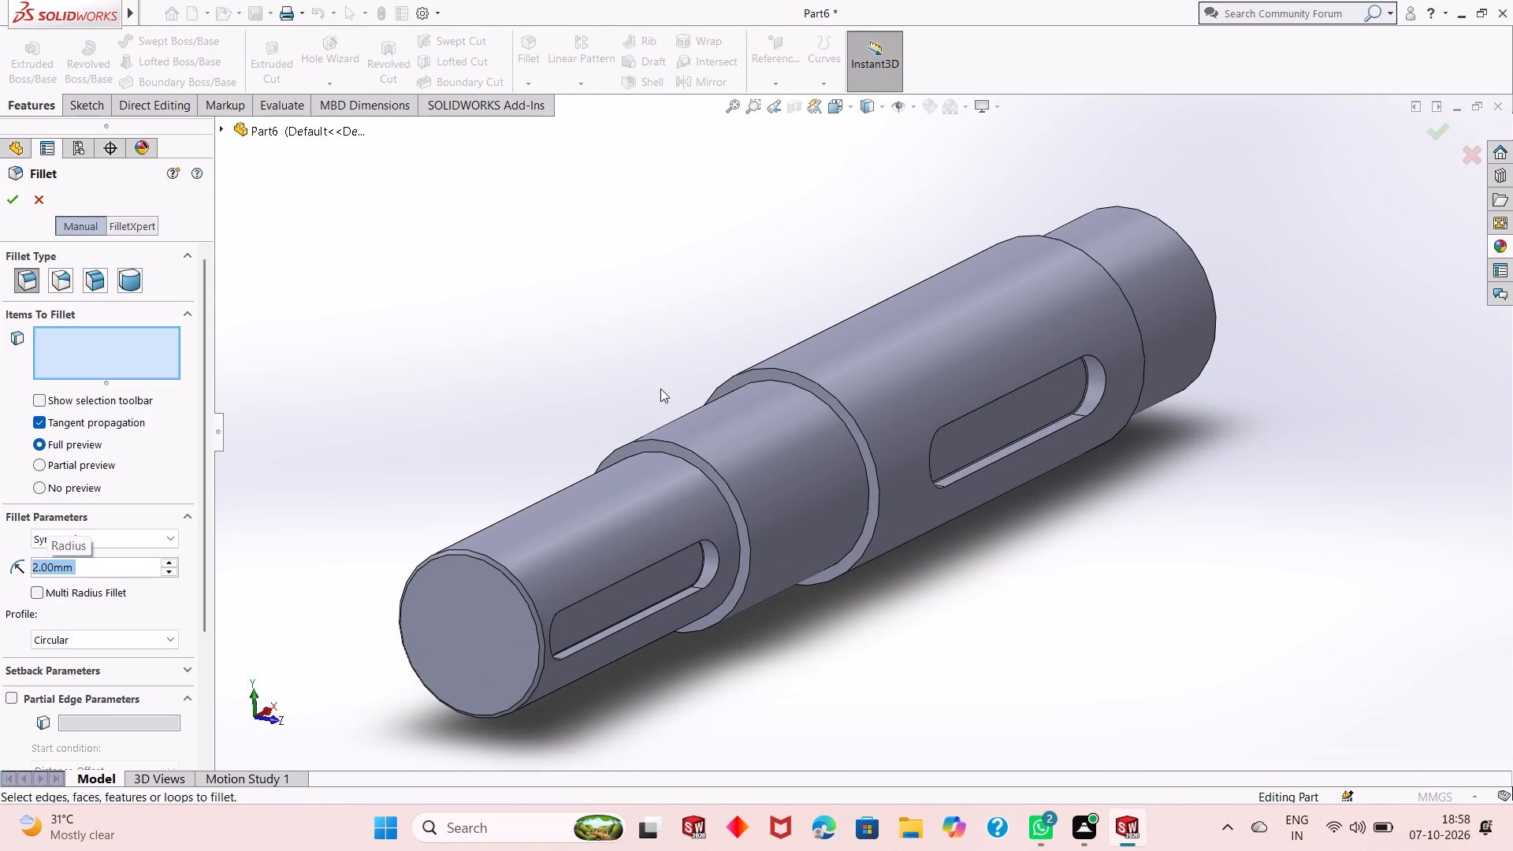
click(704, 472)
click(830, 407)
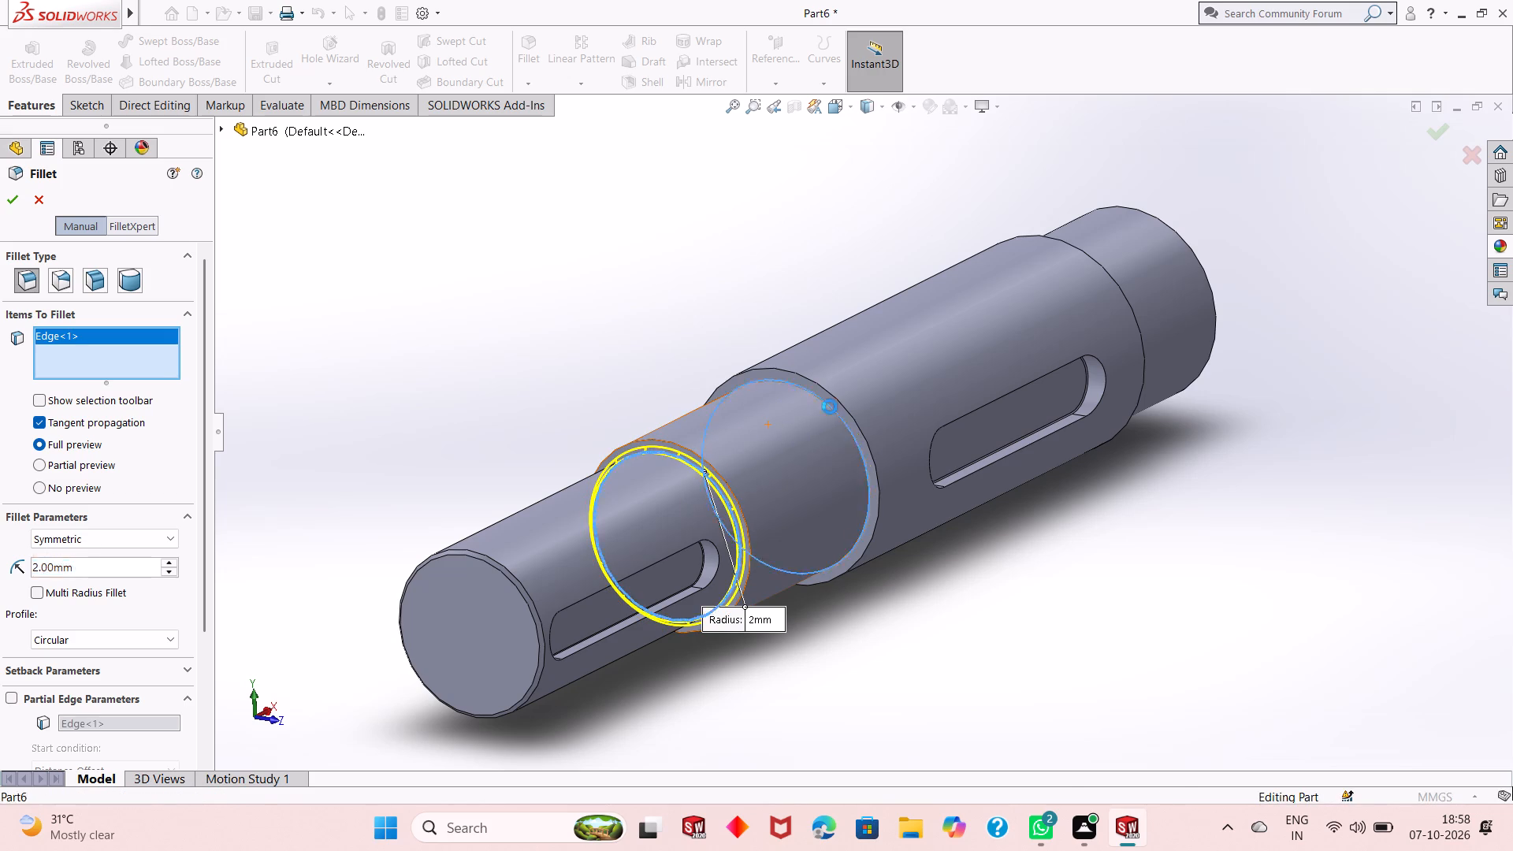
middle_drag(1088, 382, 1014, 330)
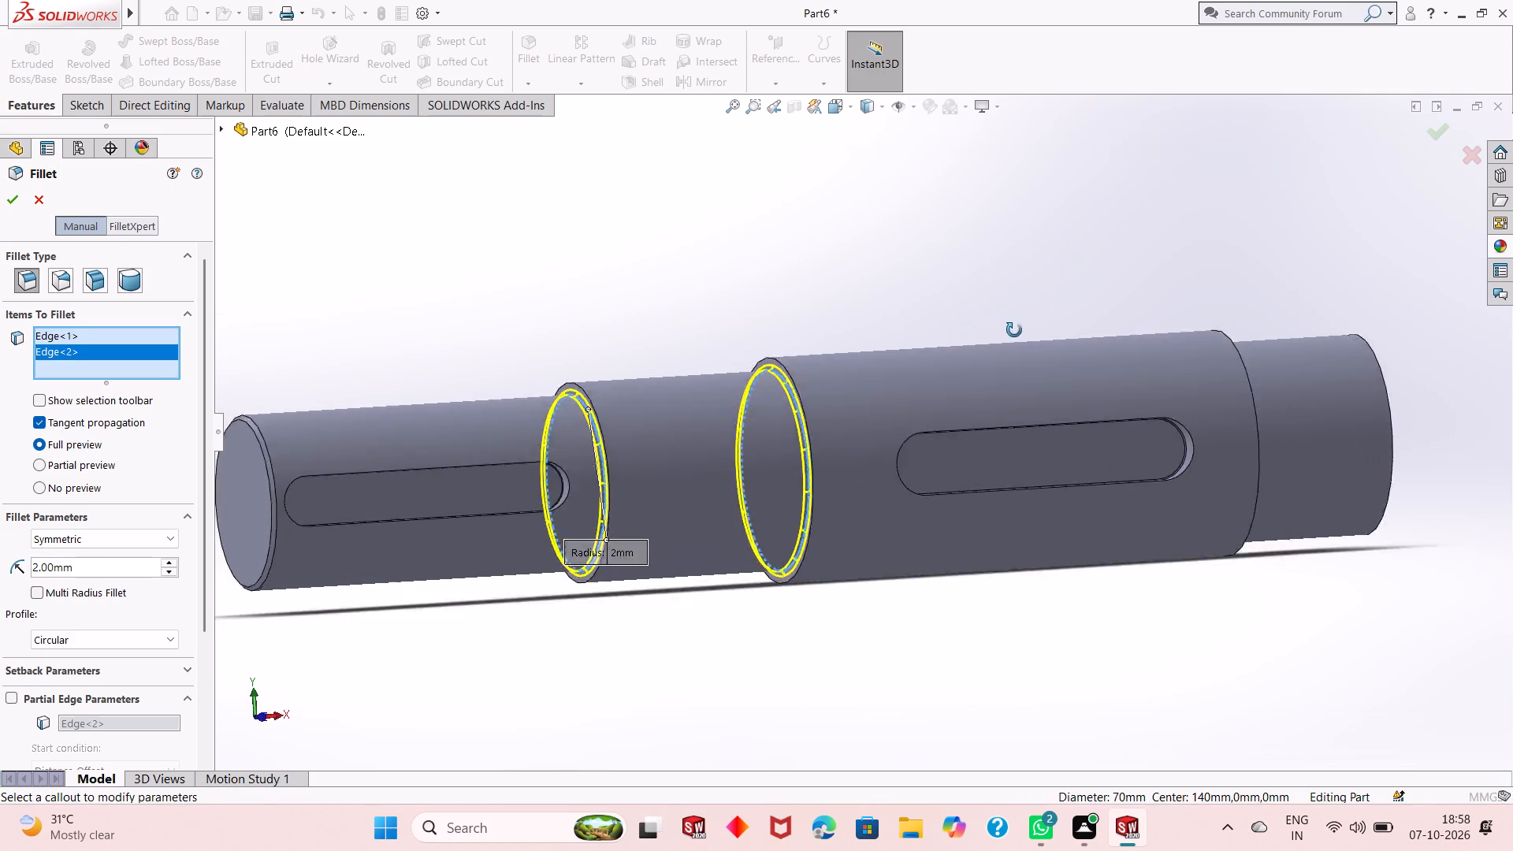
middle_drag(1014, 330, 978, 360)
scroll(978, 361, up, 3)
middle_drag(1091, 396, 1021, 428)
scroll(994, 423, down, 5)
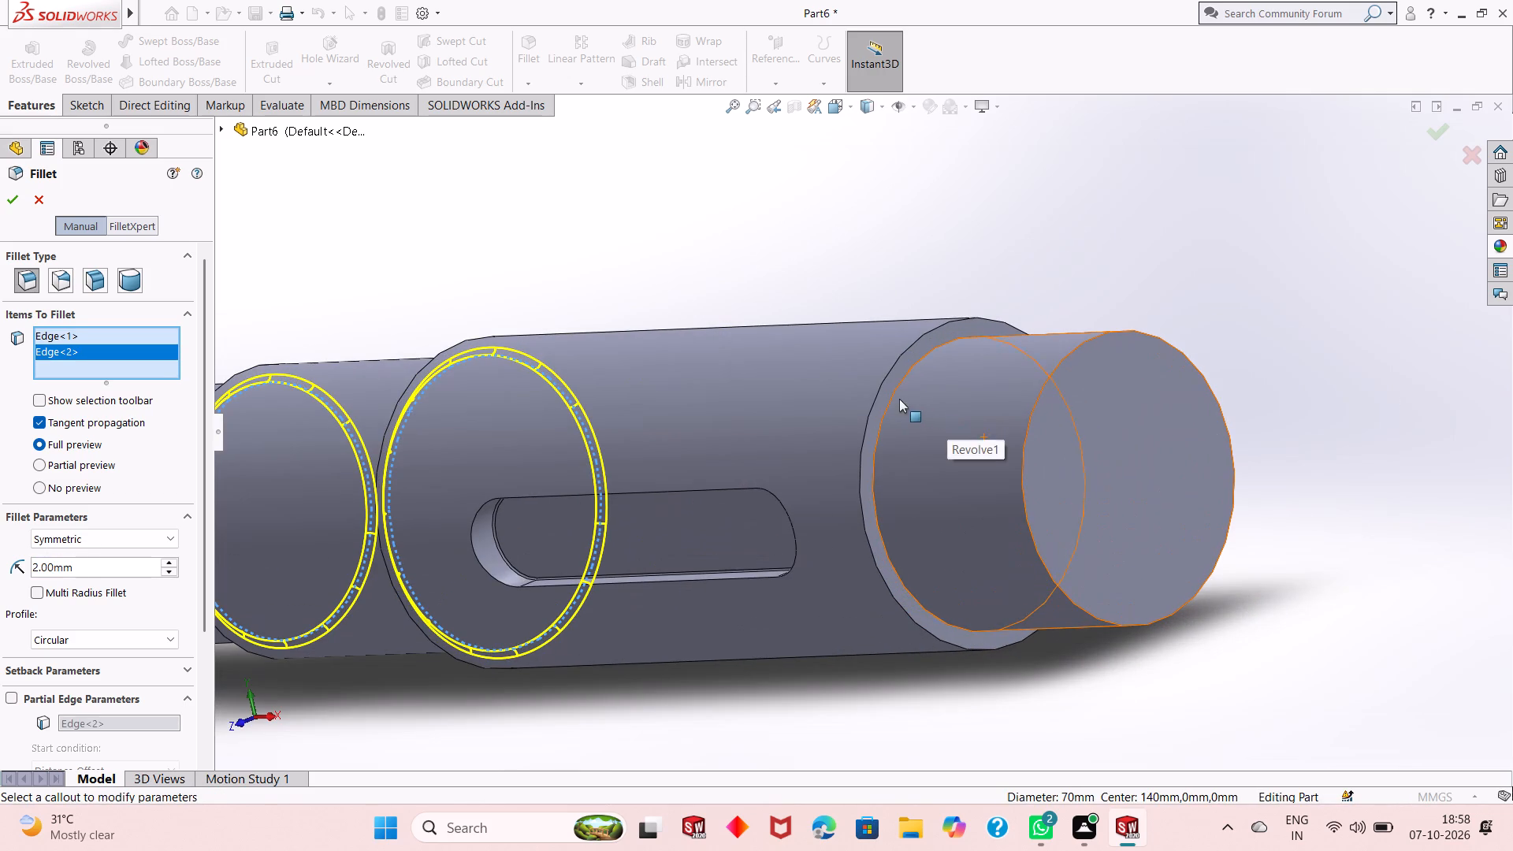
click(889, 399)
click(3, 198)
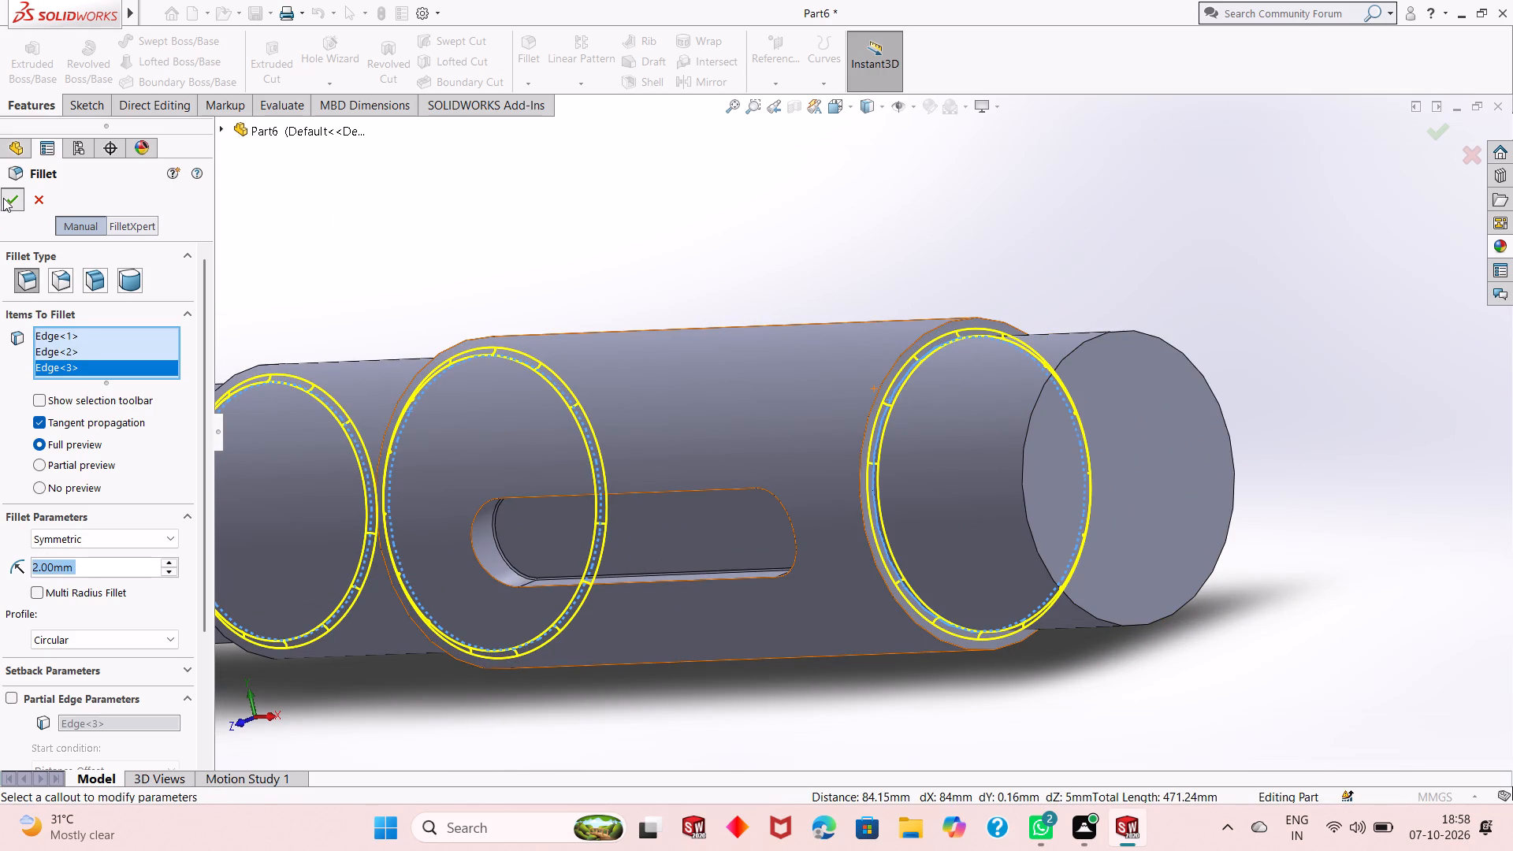
scroll(703, 394, up, 4)
middle_drag(704, 394, 759, 381)
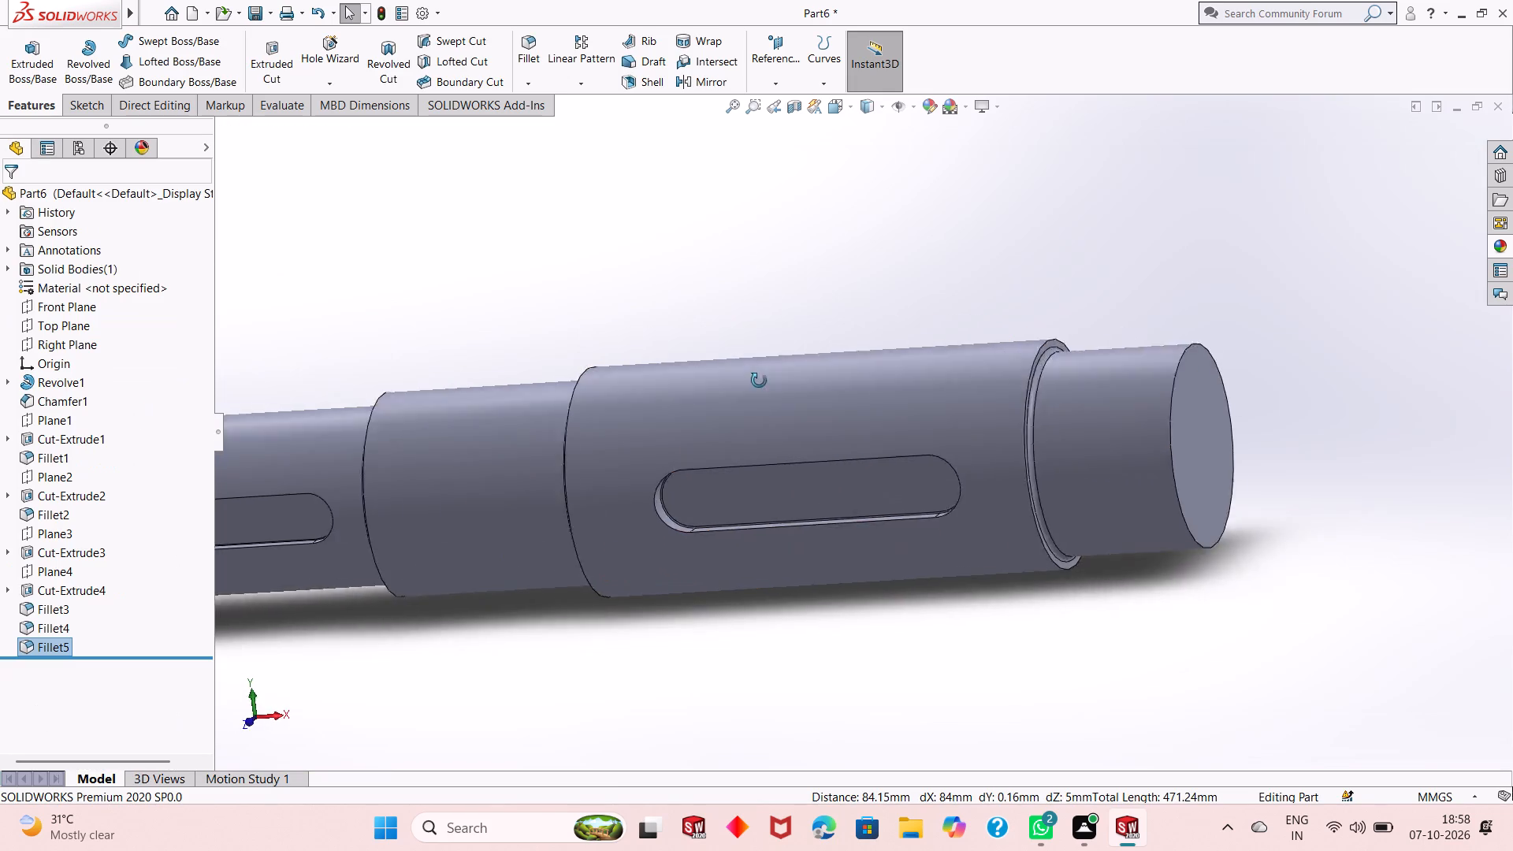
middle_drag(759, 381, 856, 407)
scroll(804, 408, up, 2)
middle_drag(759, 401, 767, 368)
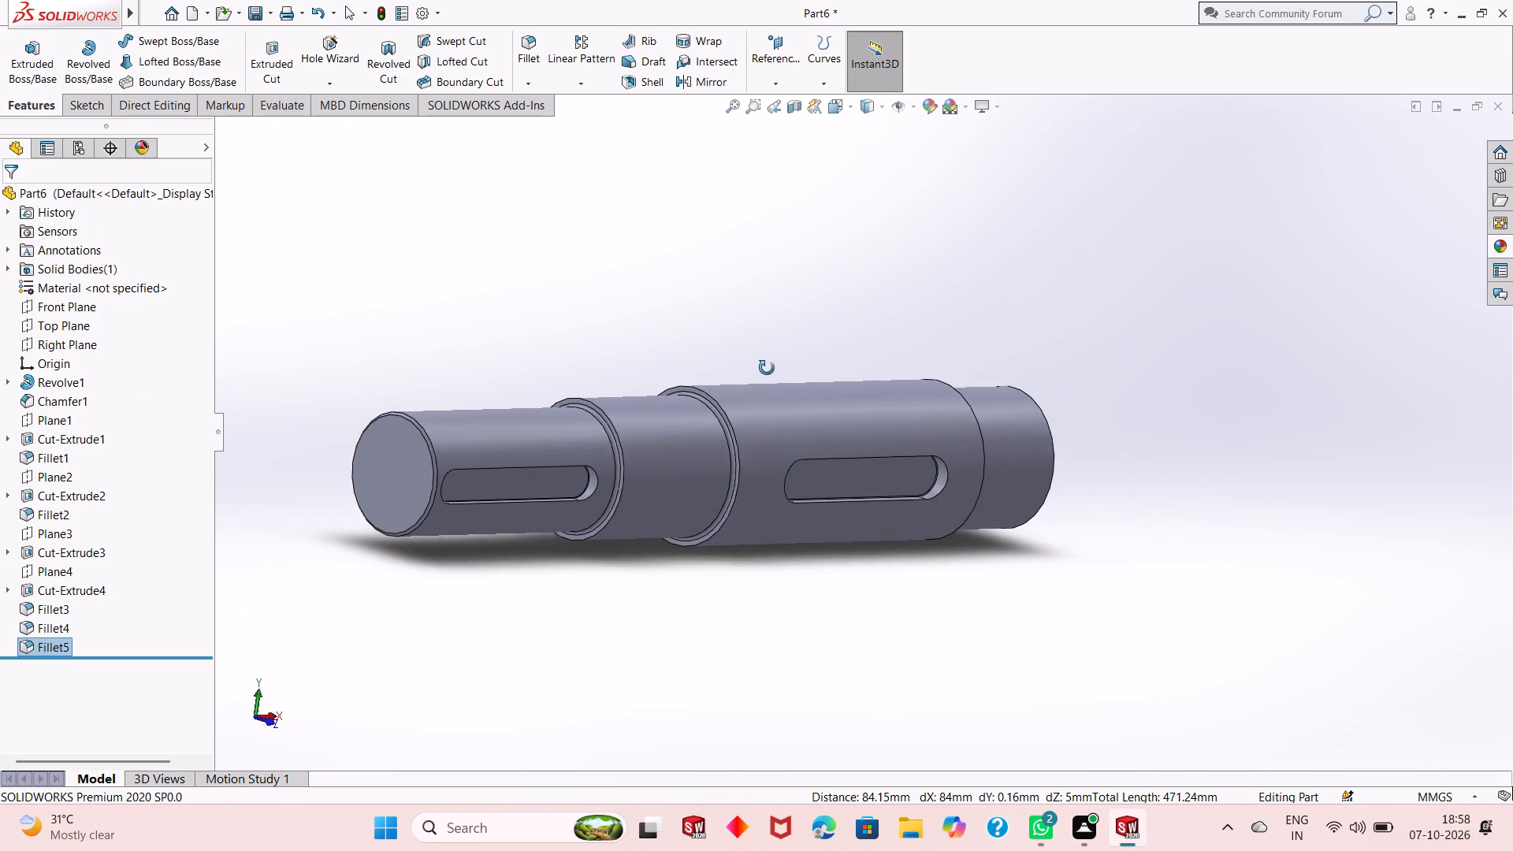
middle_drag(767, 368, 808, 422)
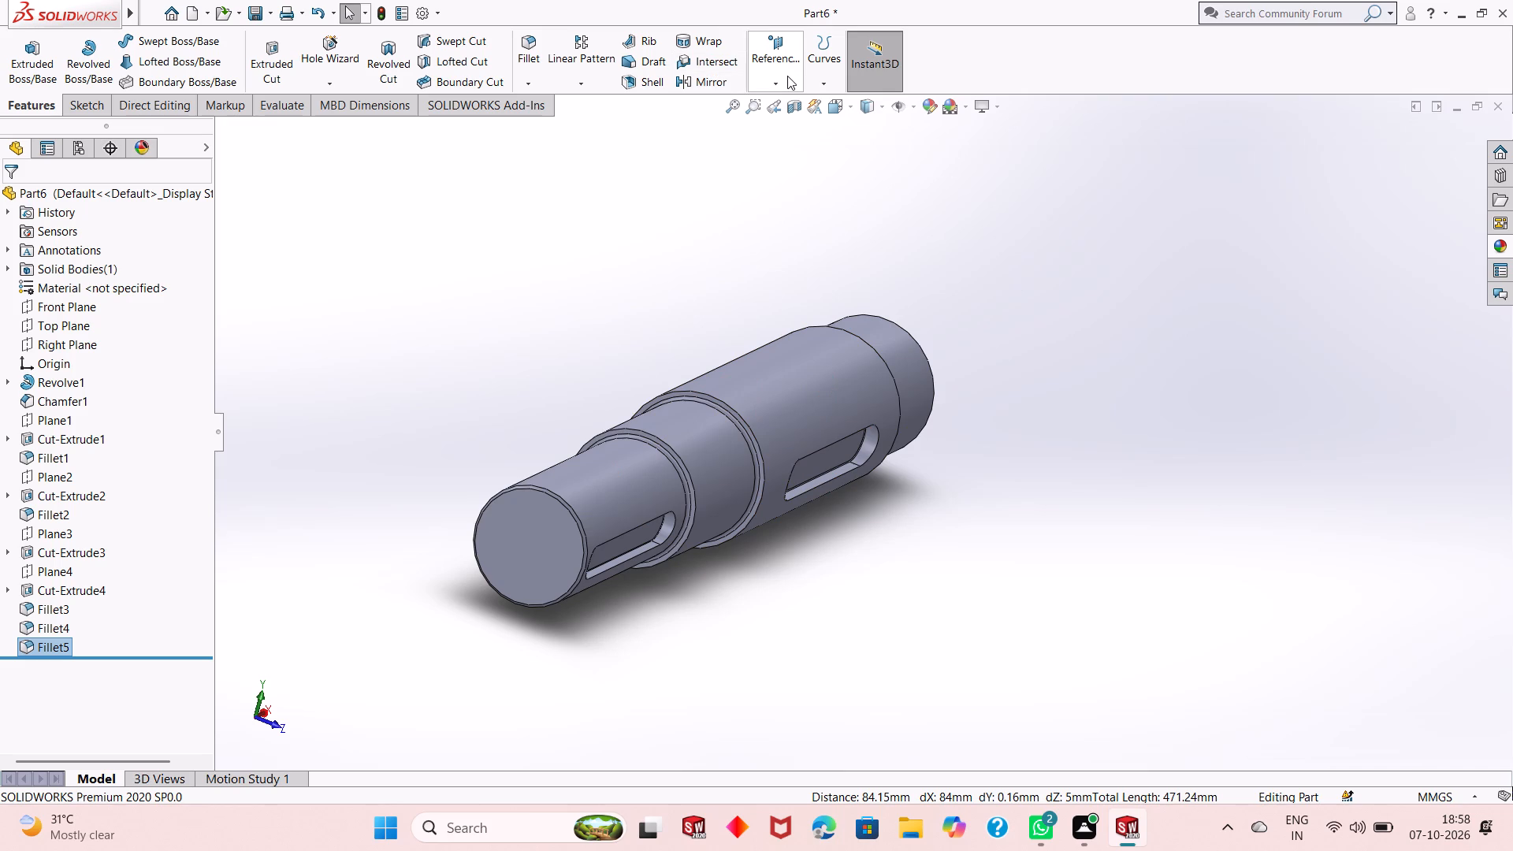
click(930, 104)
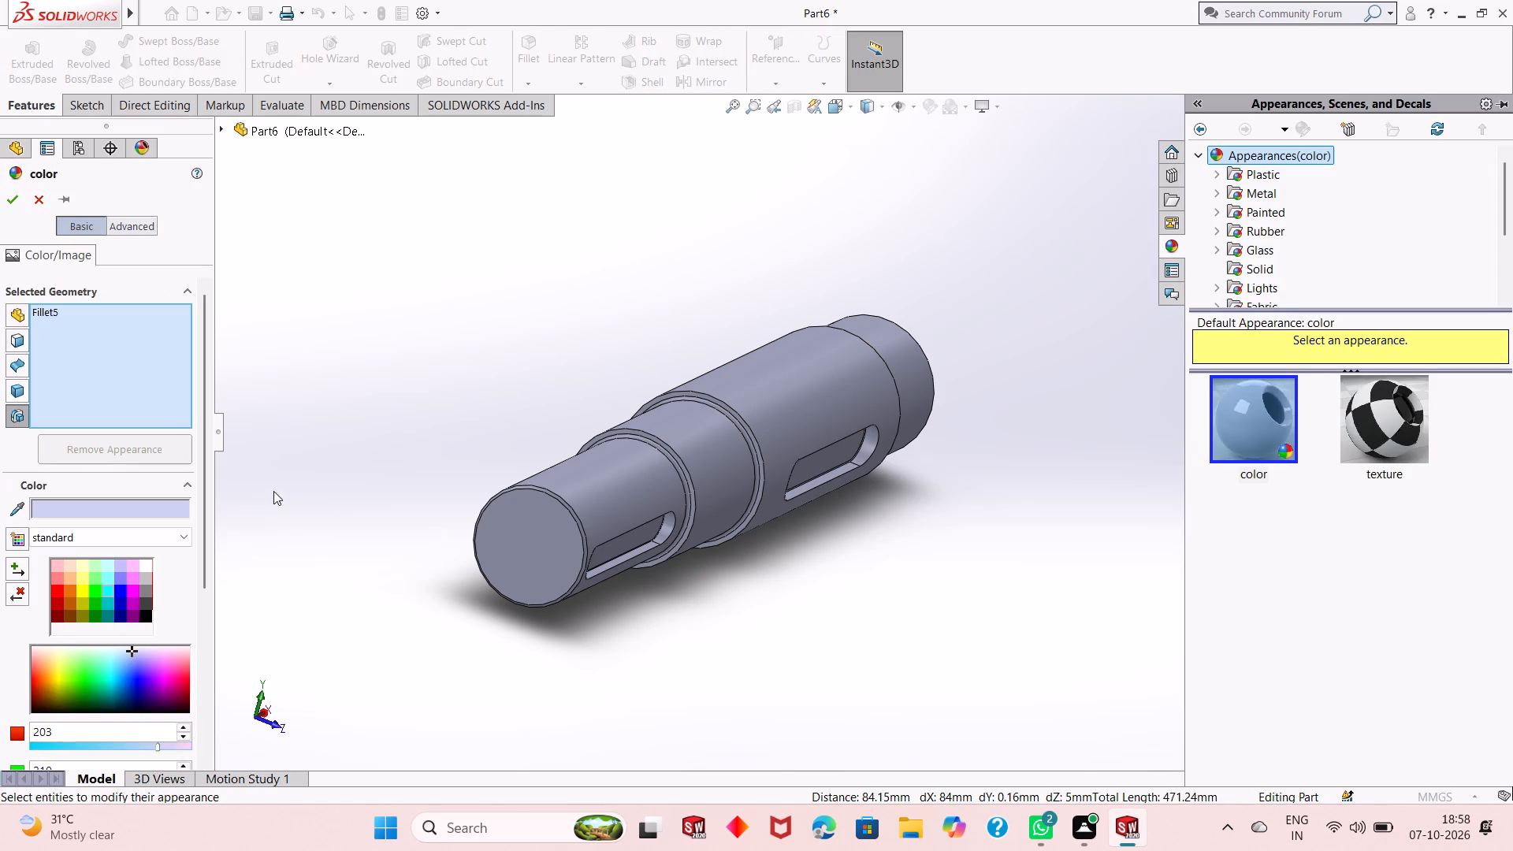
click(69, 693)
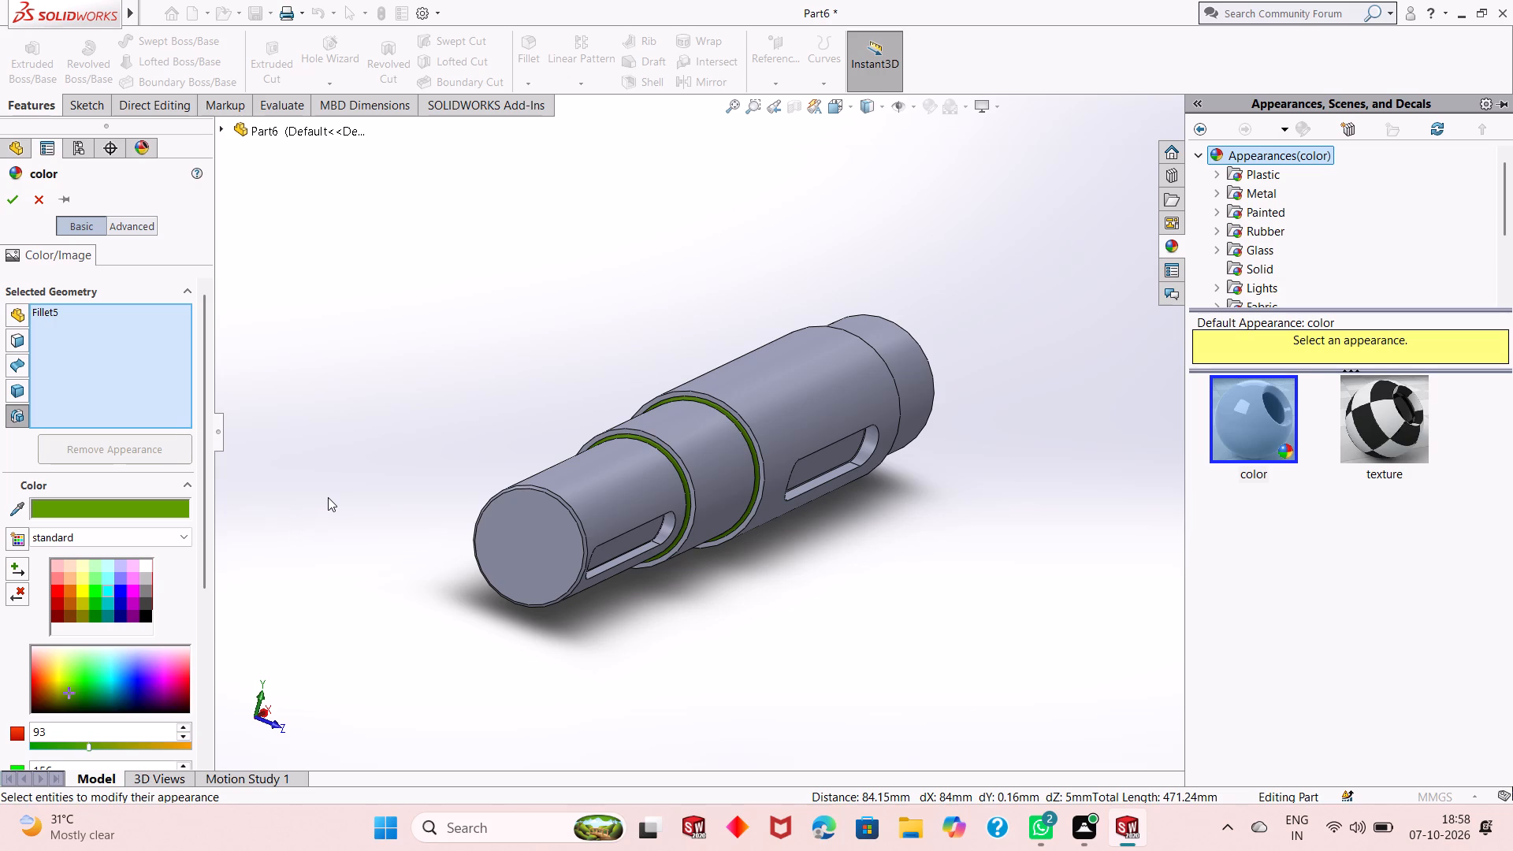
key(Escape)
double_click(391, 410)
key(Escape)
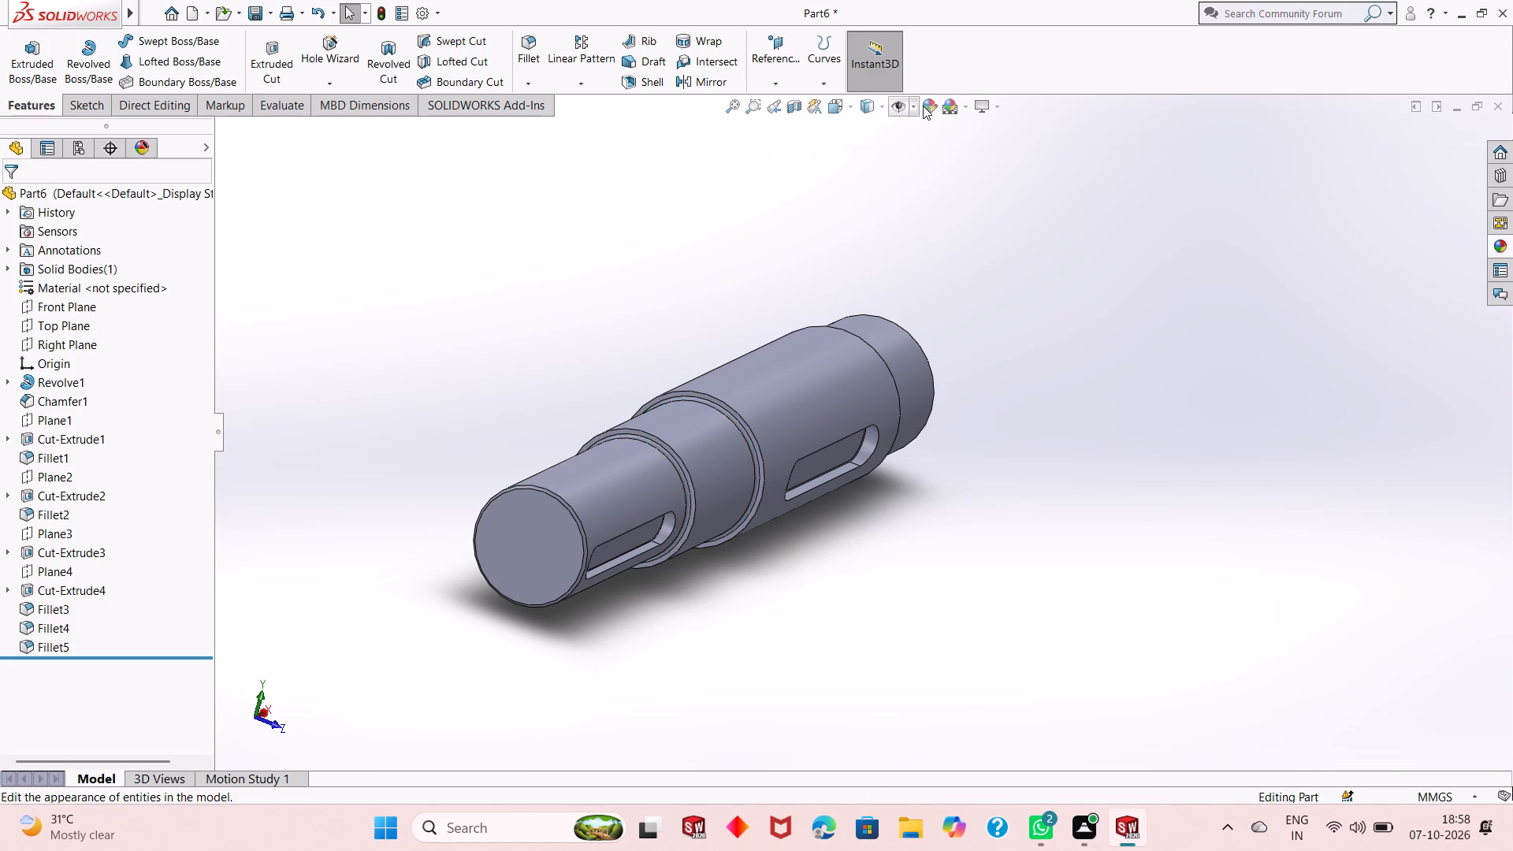
Change the appearance colour of the whole part to a dark teal-blue, trying out green, cyan and blue shades.
click(927, 105)
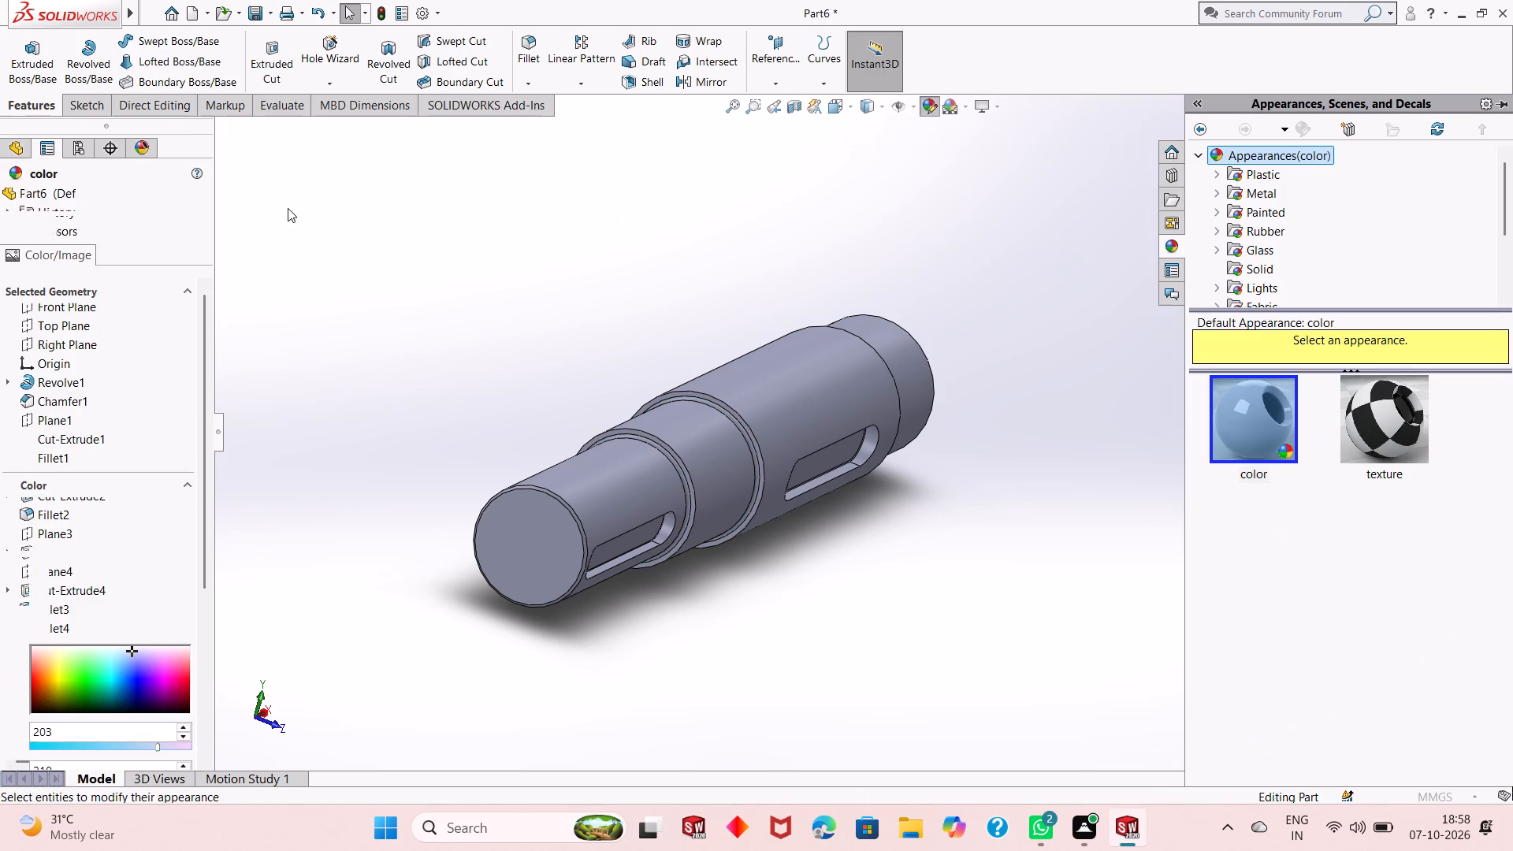
click(71, 695)
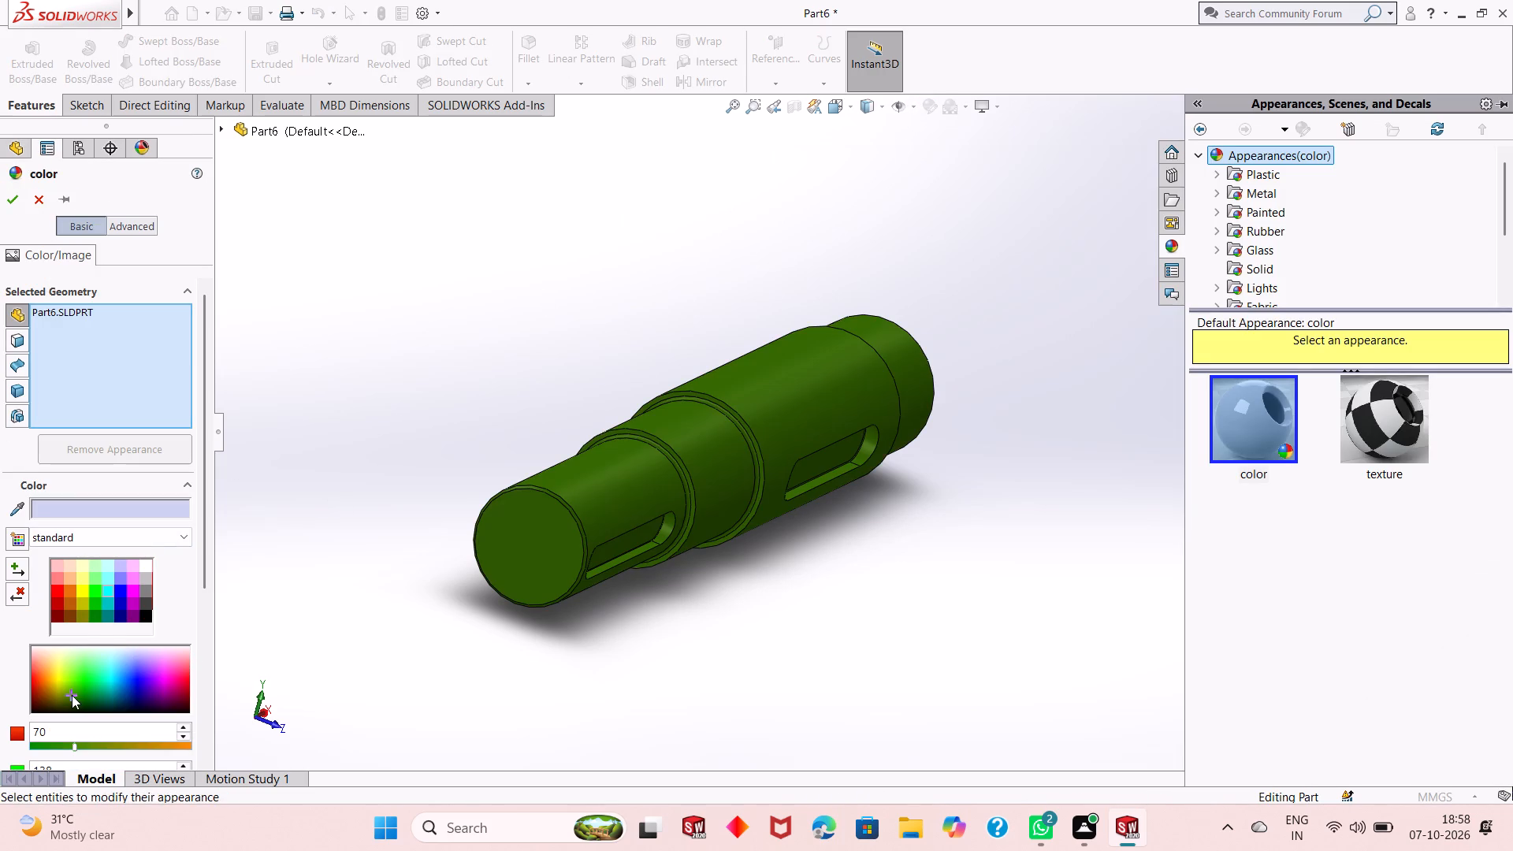
click(113, 670)
click(103, 669)
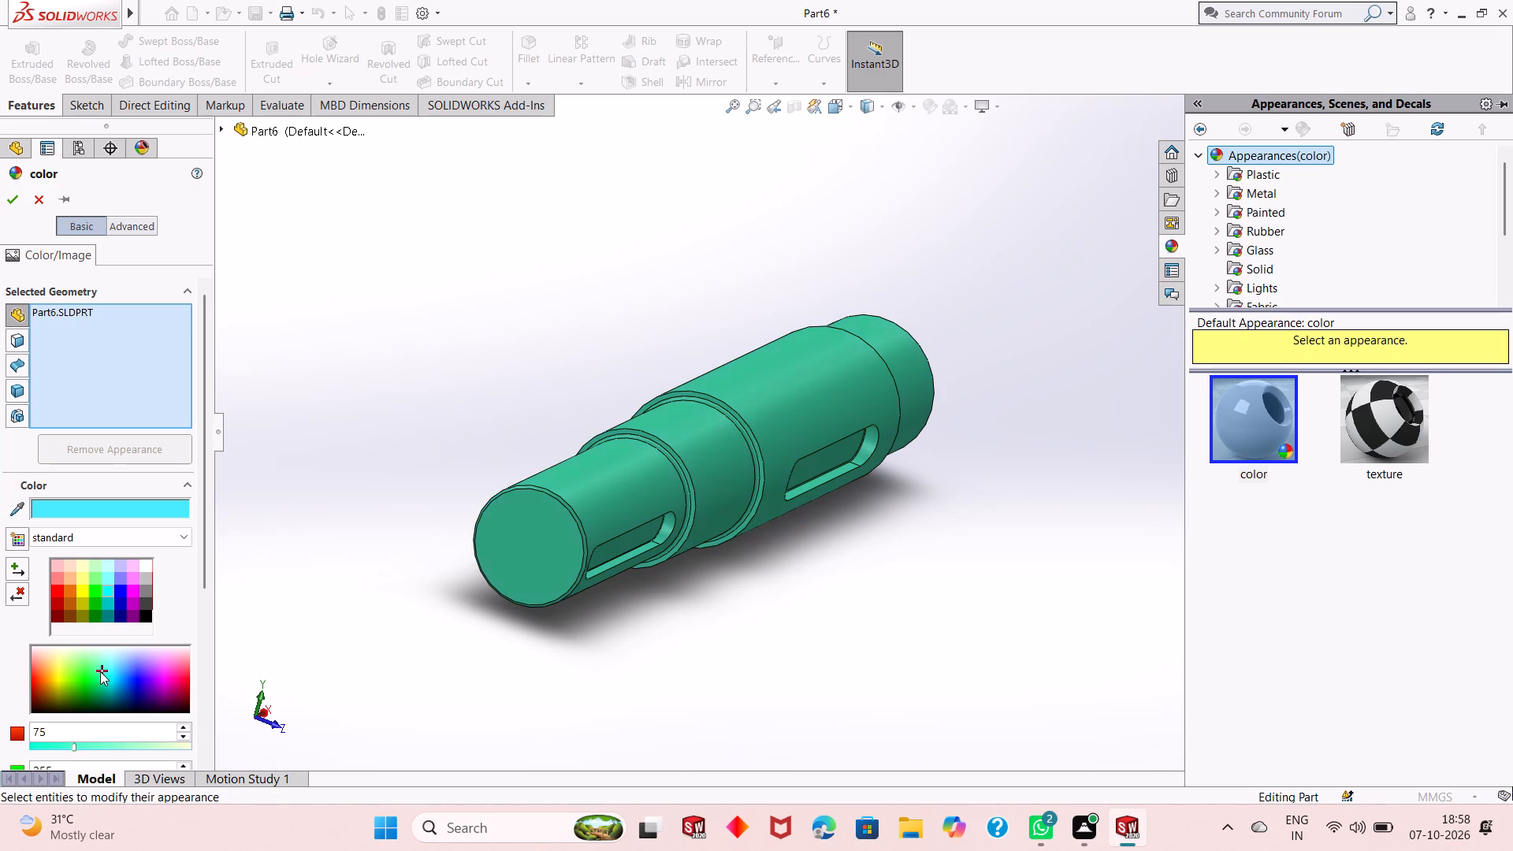
click(99, 674)
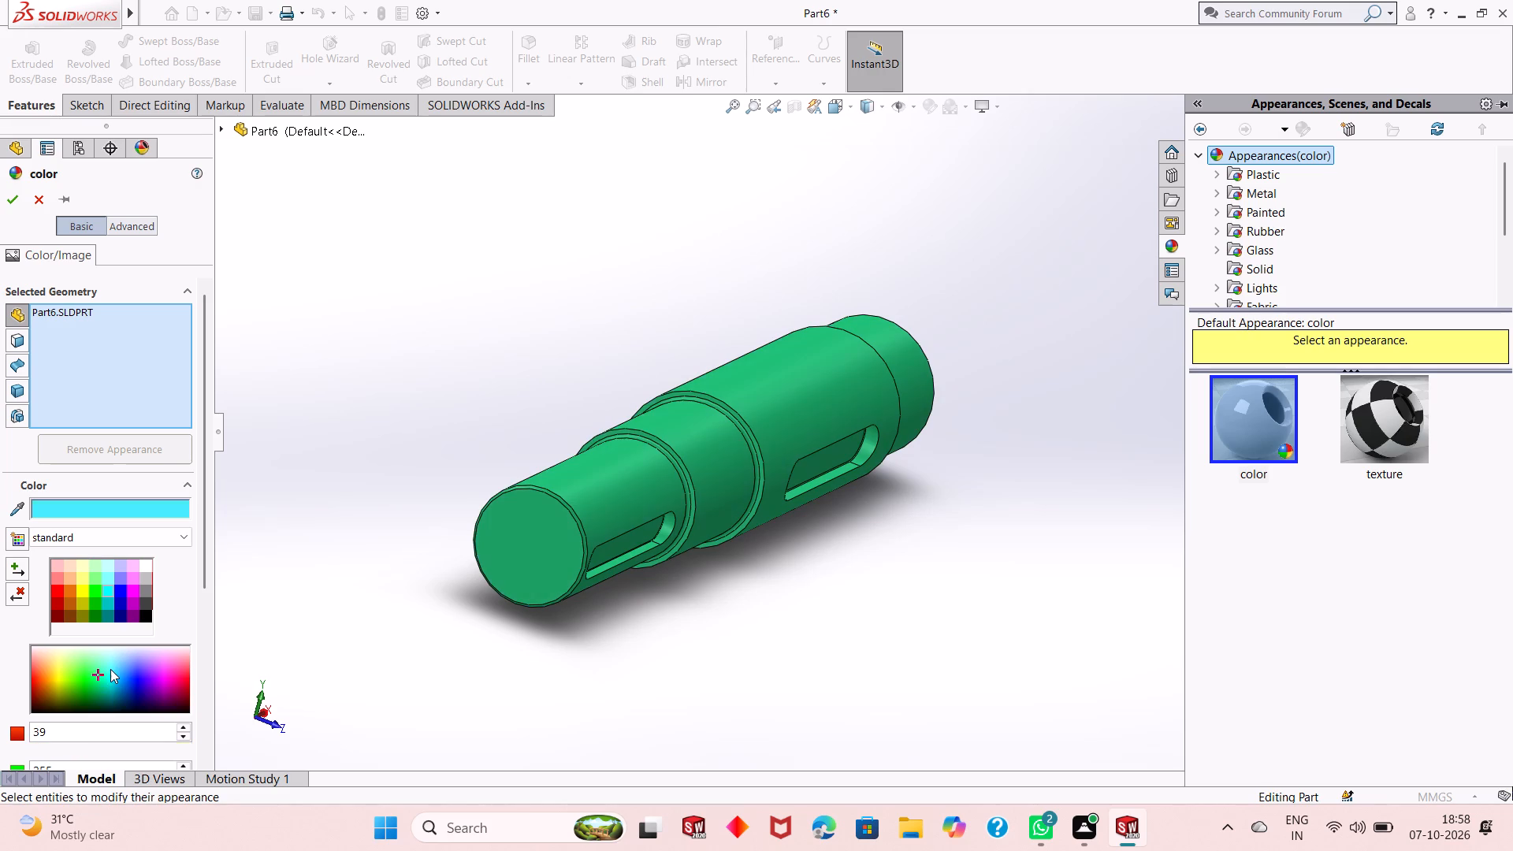
click(110, 669)
click(117, 669)
click(120, 671)
click(121, 667)
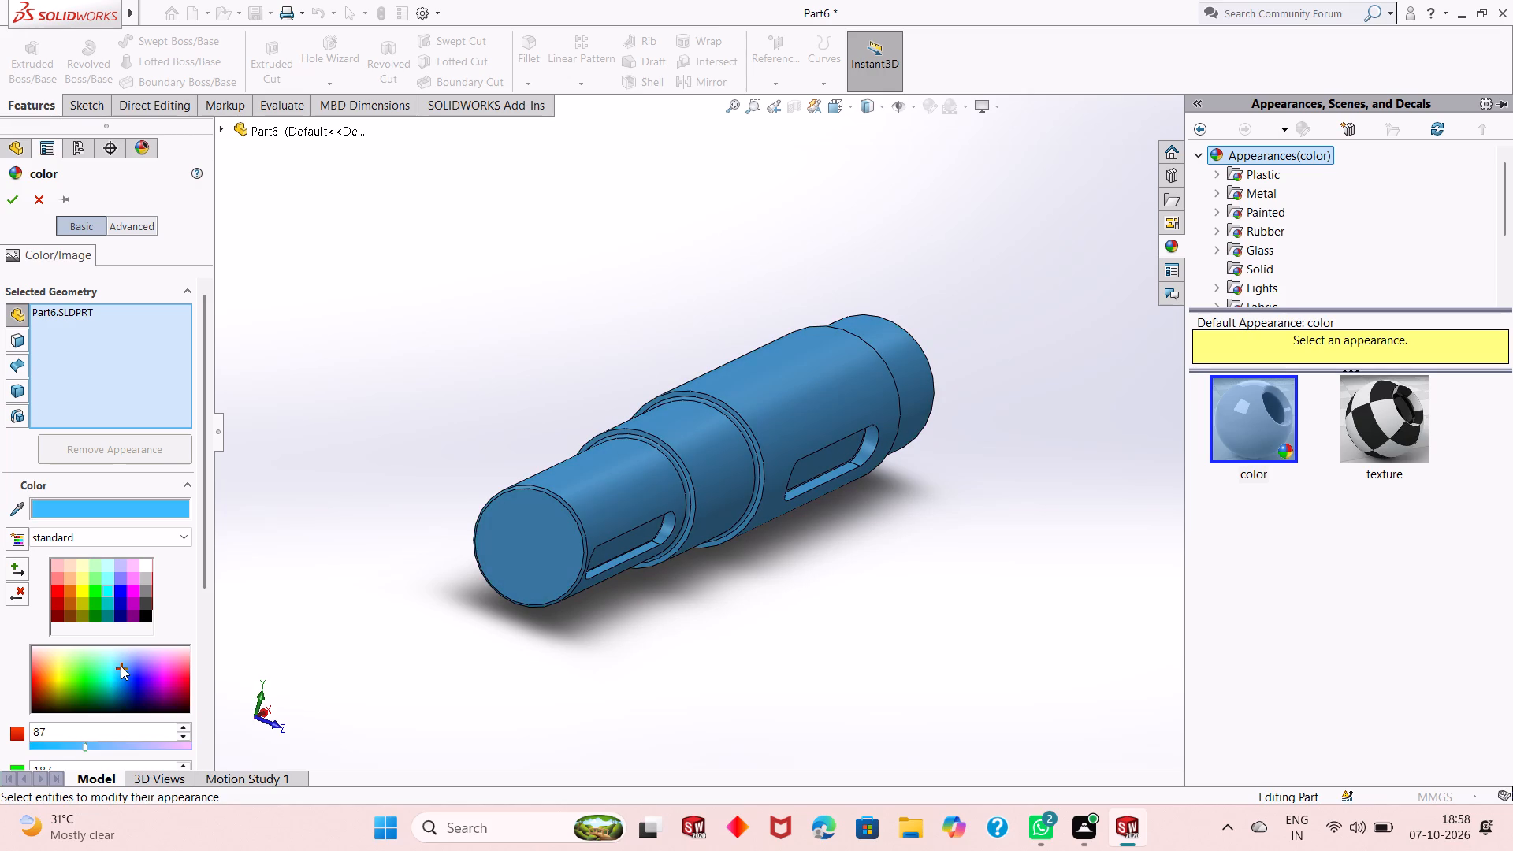
click(113, 662)
click(112, 660)
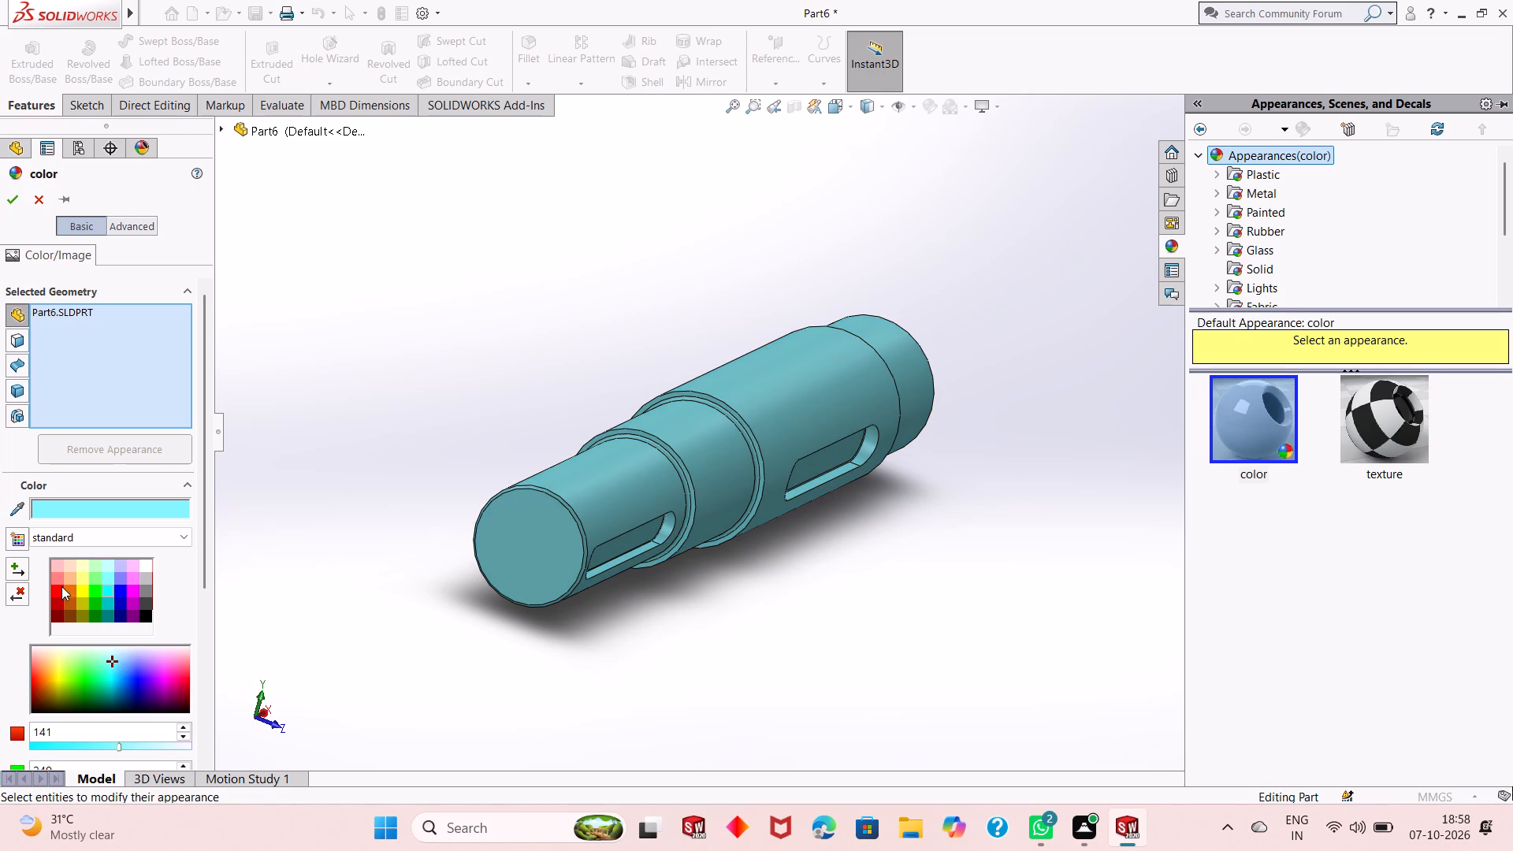
click(121, 656)
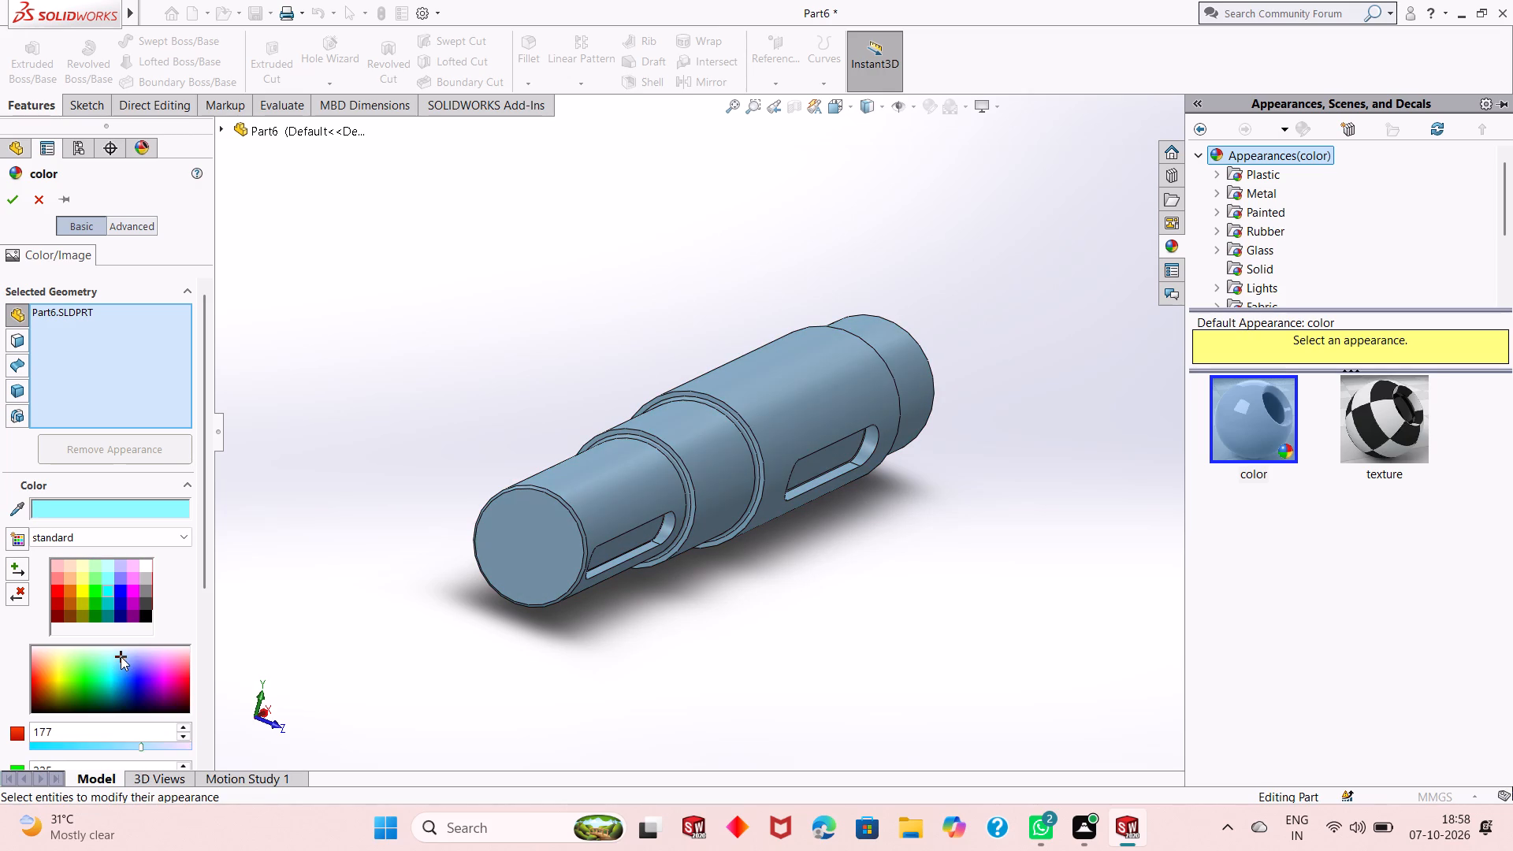
click(120, 657)
click(117, 663)
click(114, 667)
click(104, 674)
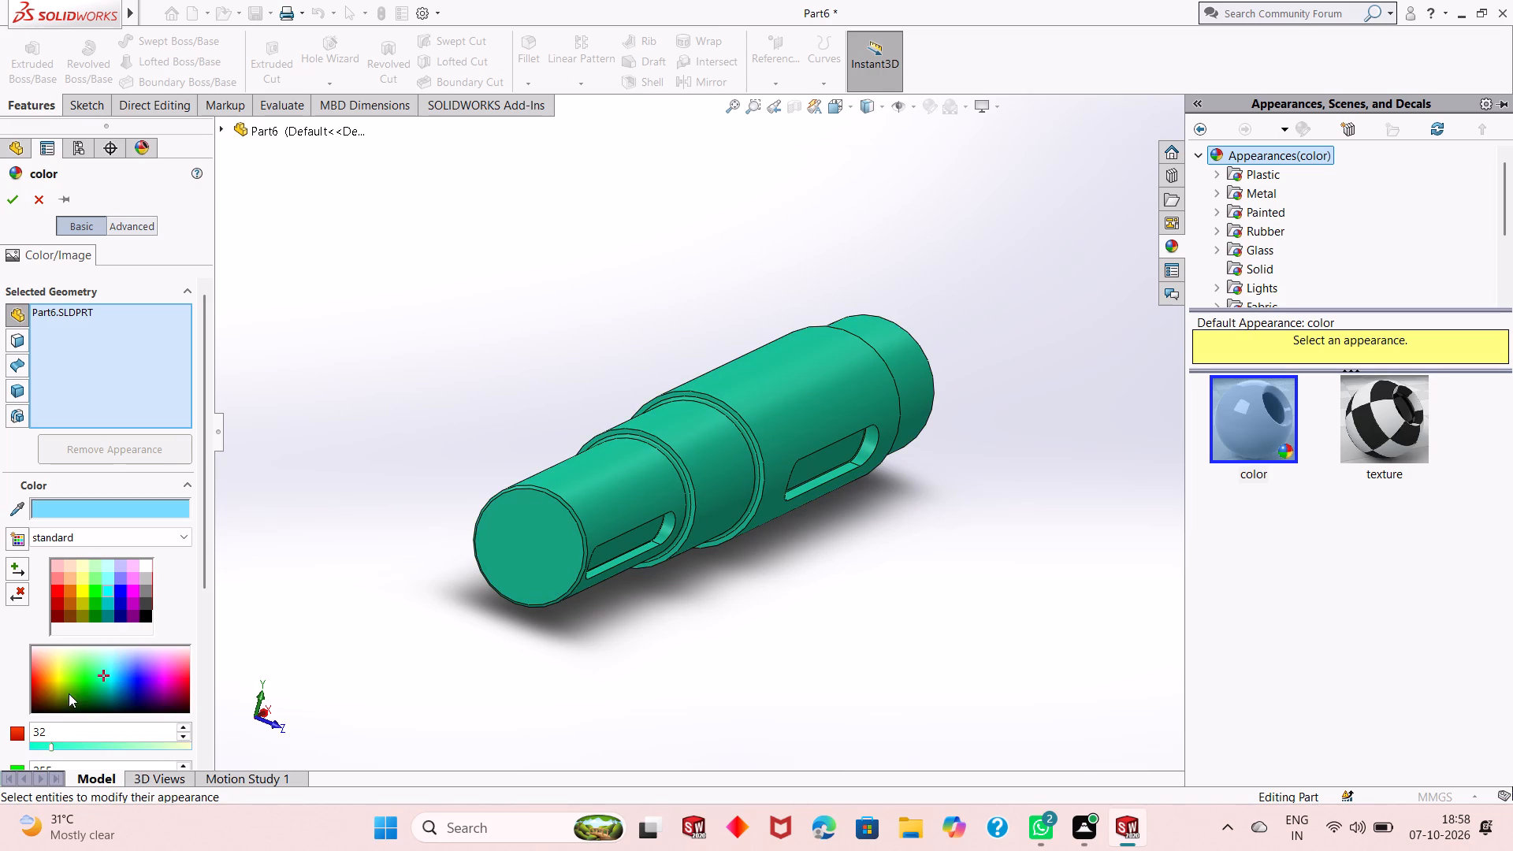
click(100, 669)
double_click(101, 662)
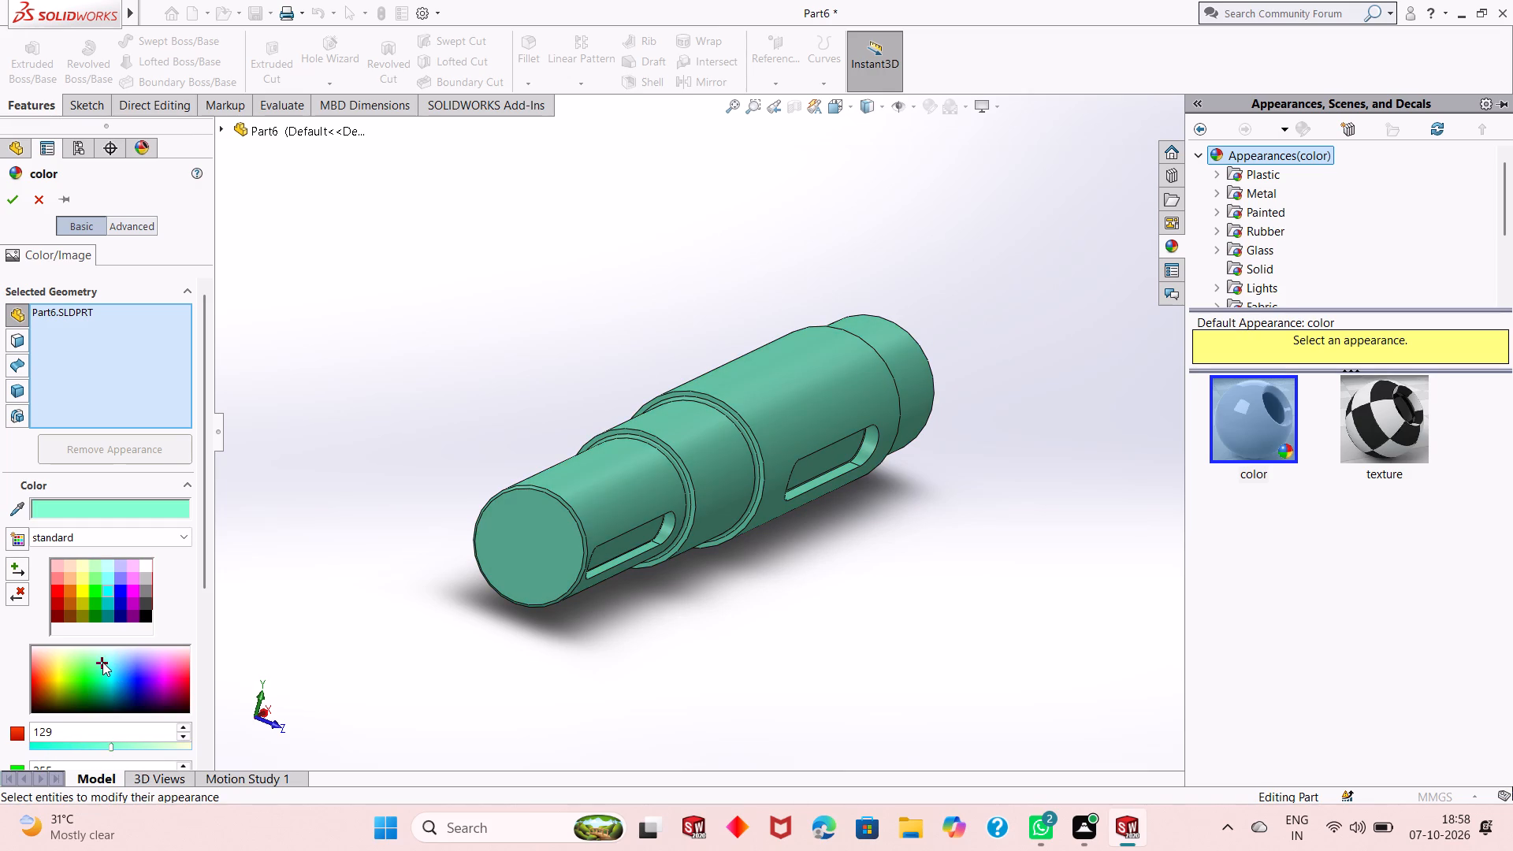
click(112, 691)
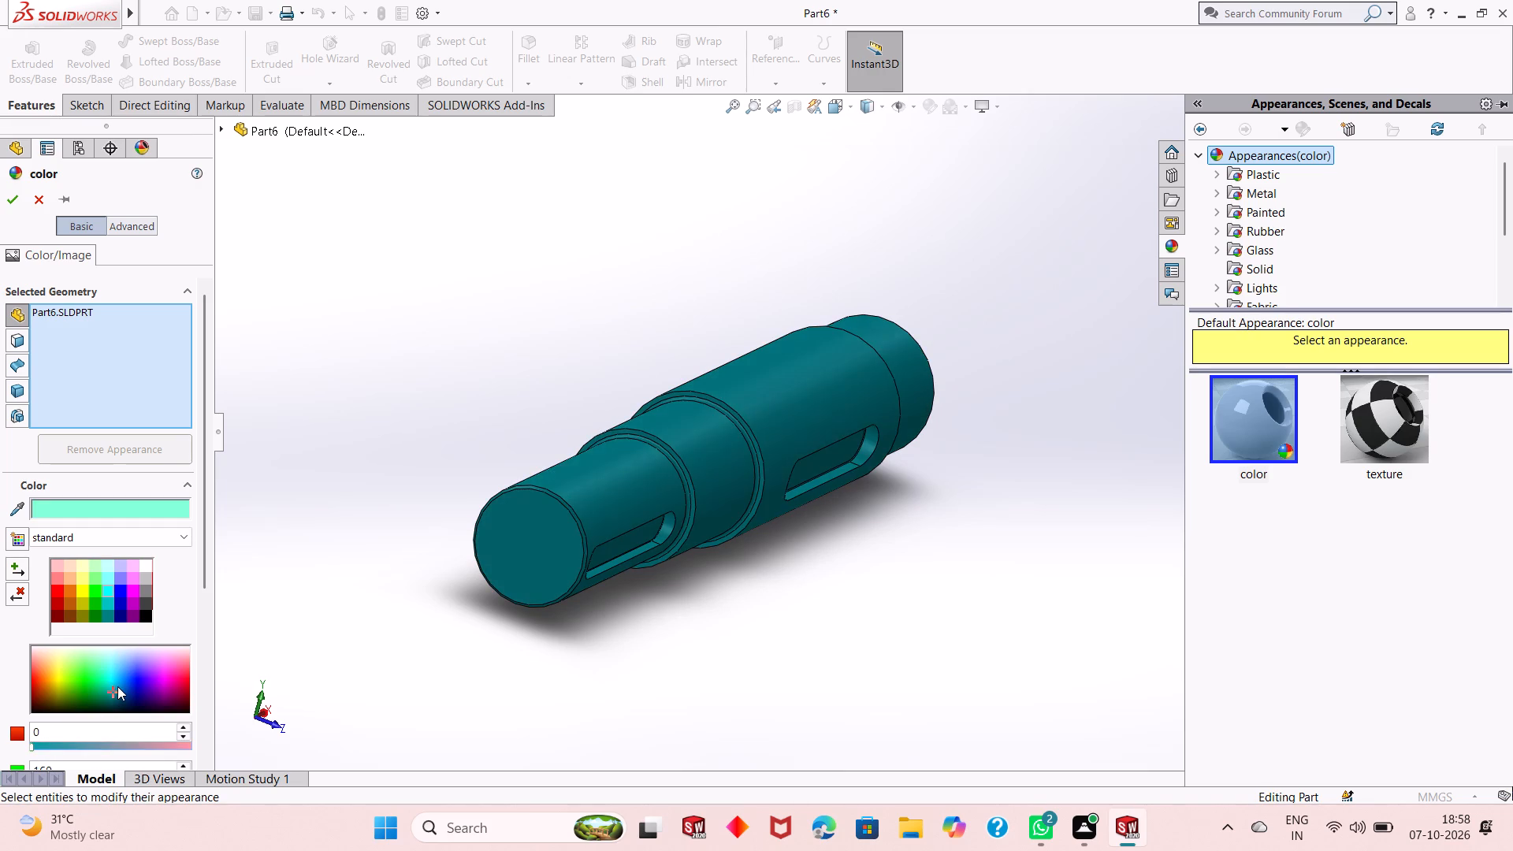
click(119, 684)
click(117, 689)
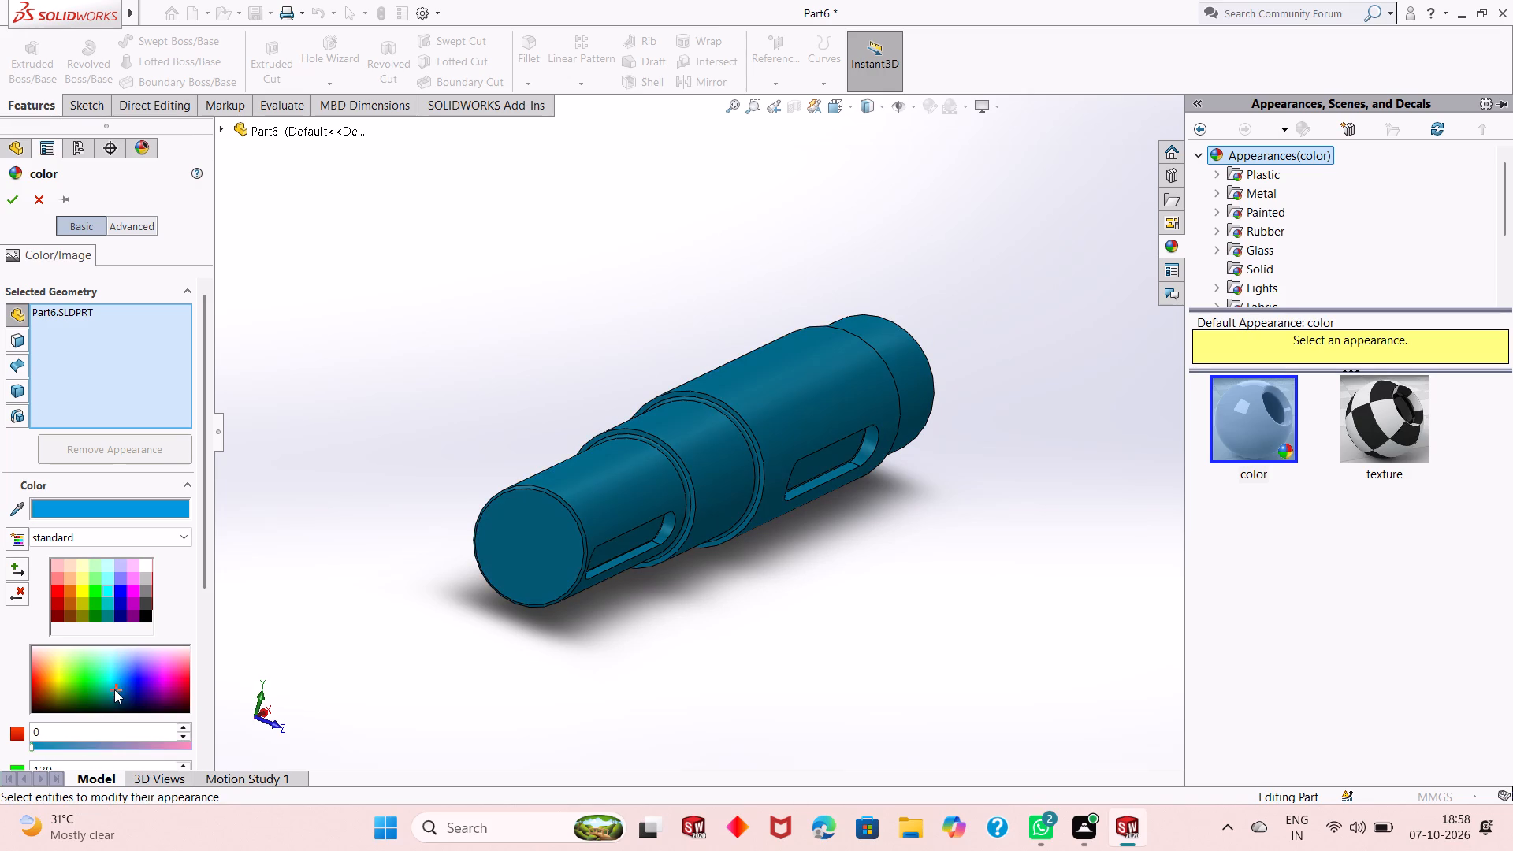
click(114, 689)
click(110, 688)
click(113, 686)
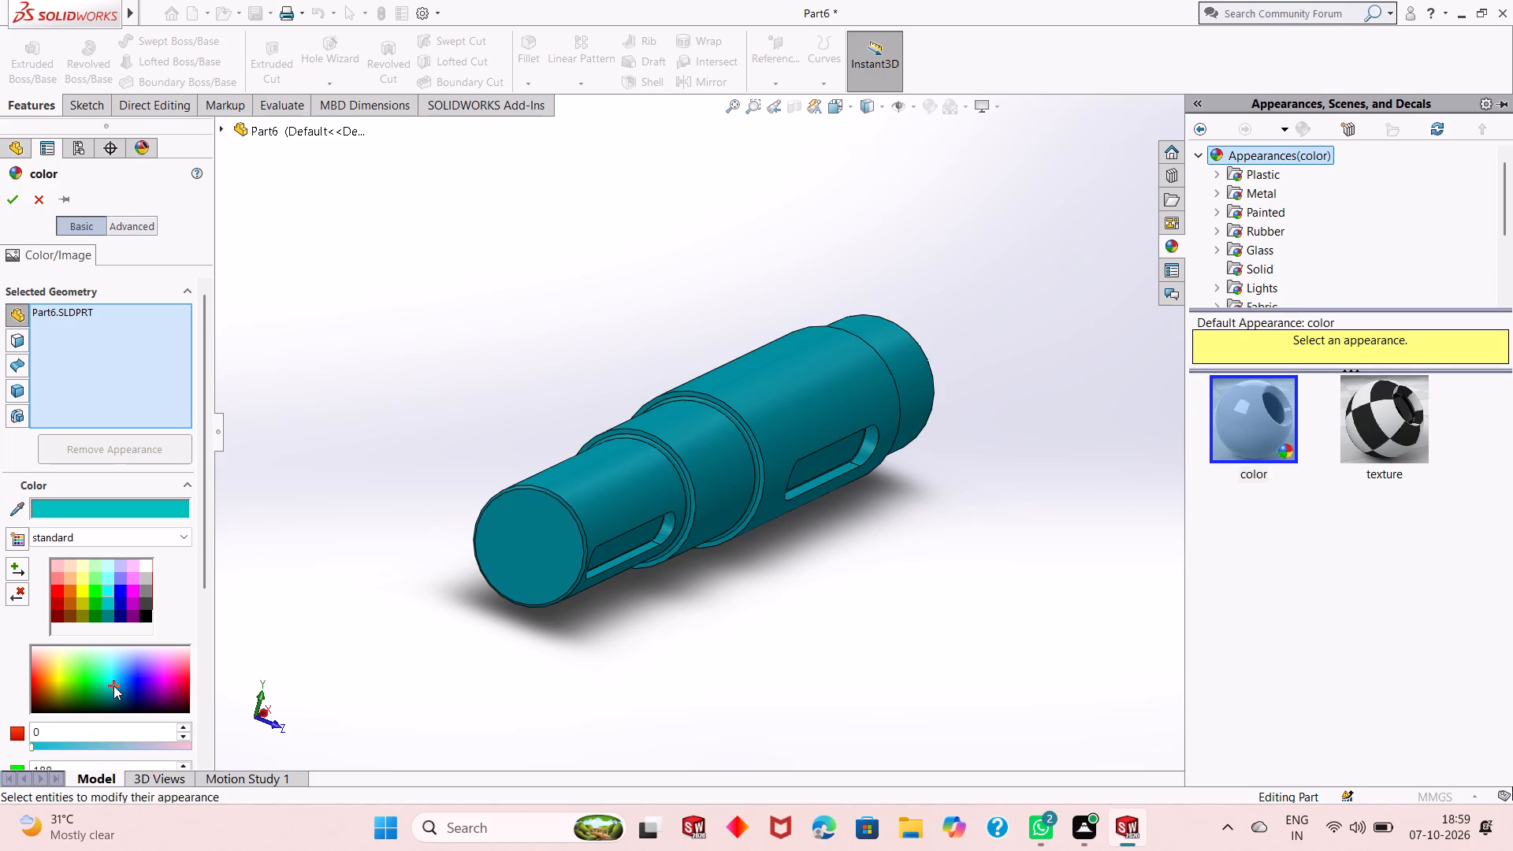
triple_click(113, 686)
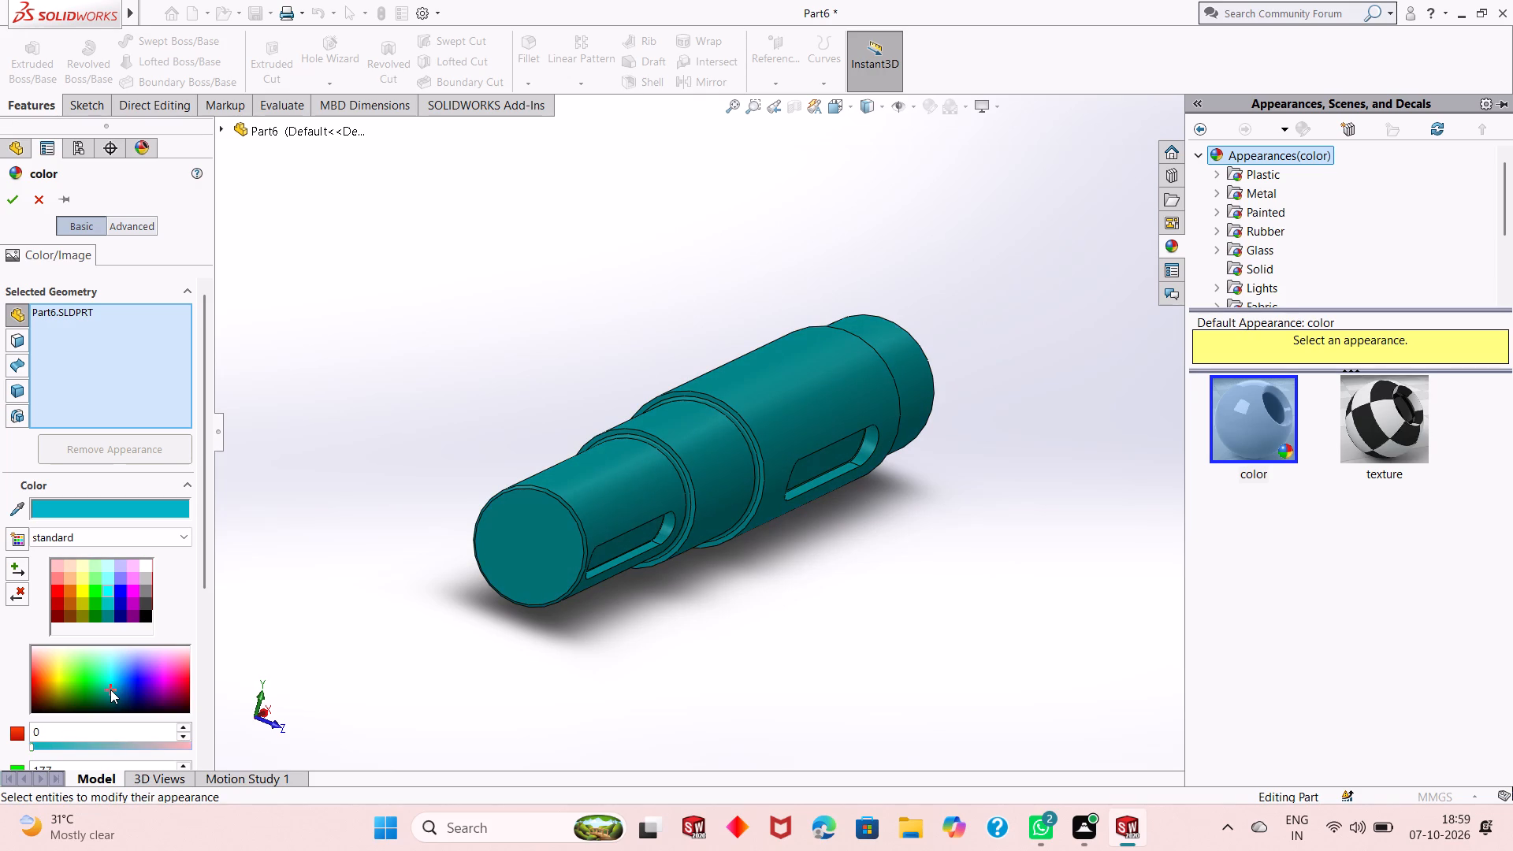
click(110, 691)
click(110, 690)
double_click(110, 690)
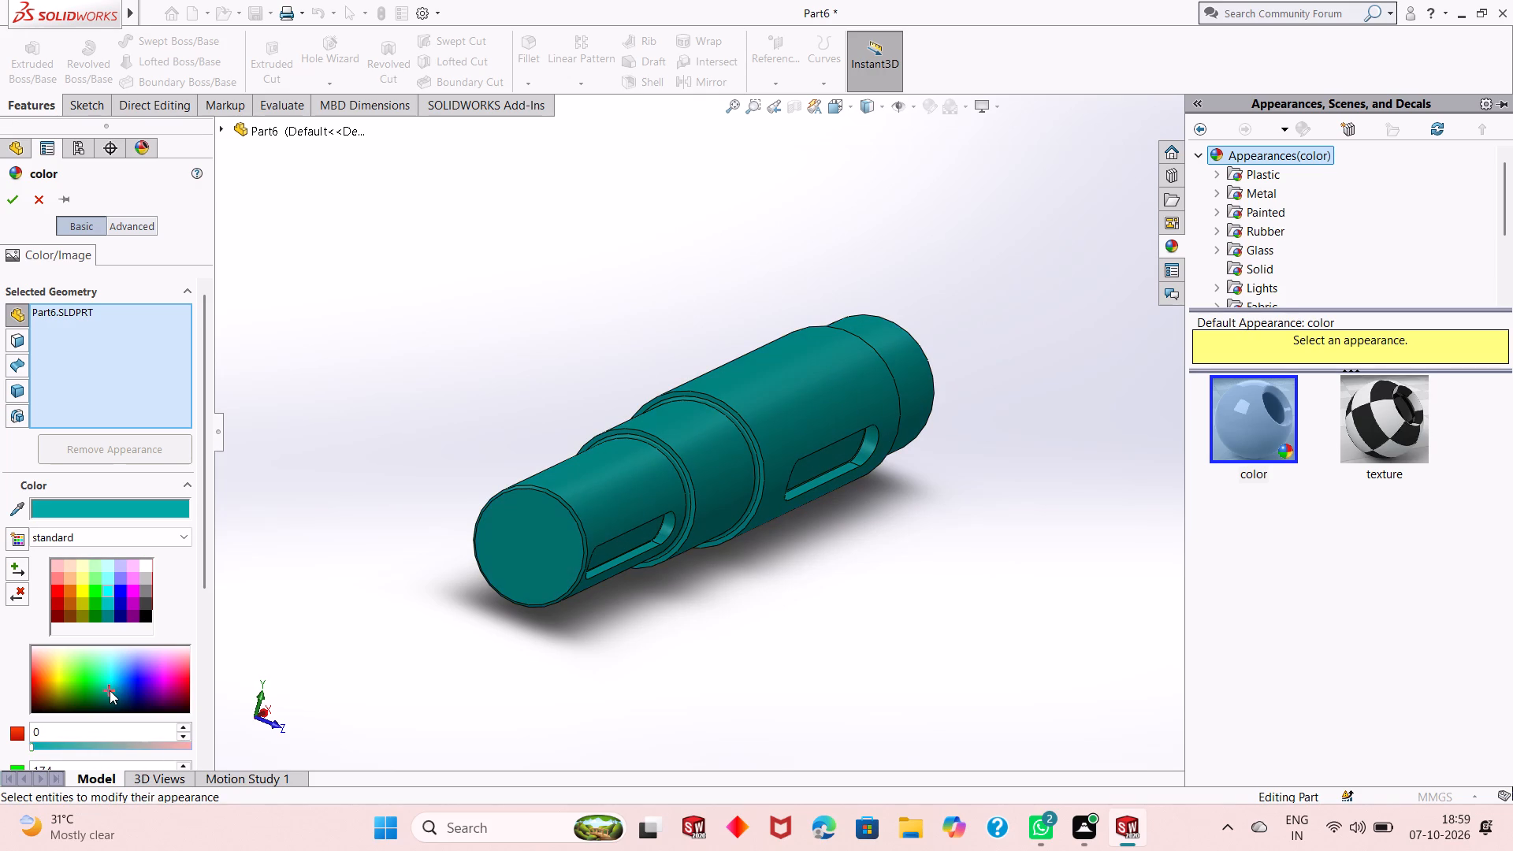
click(110, 690)
click(110, 688)
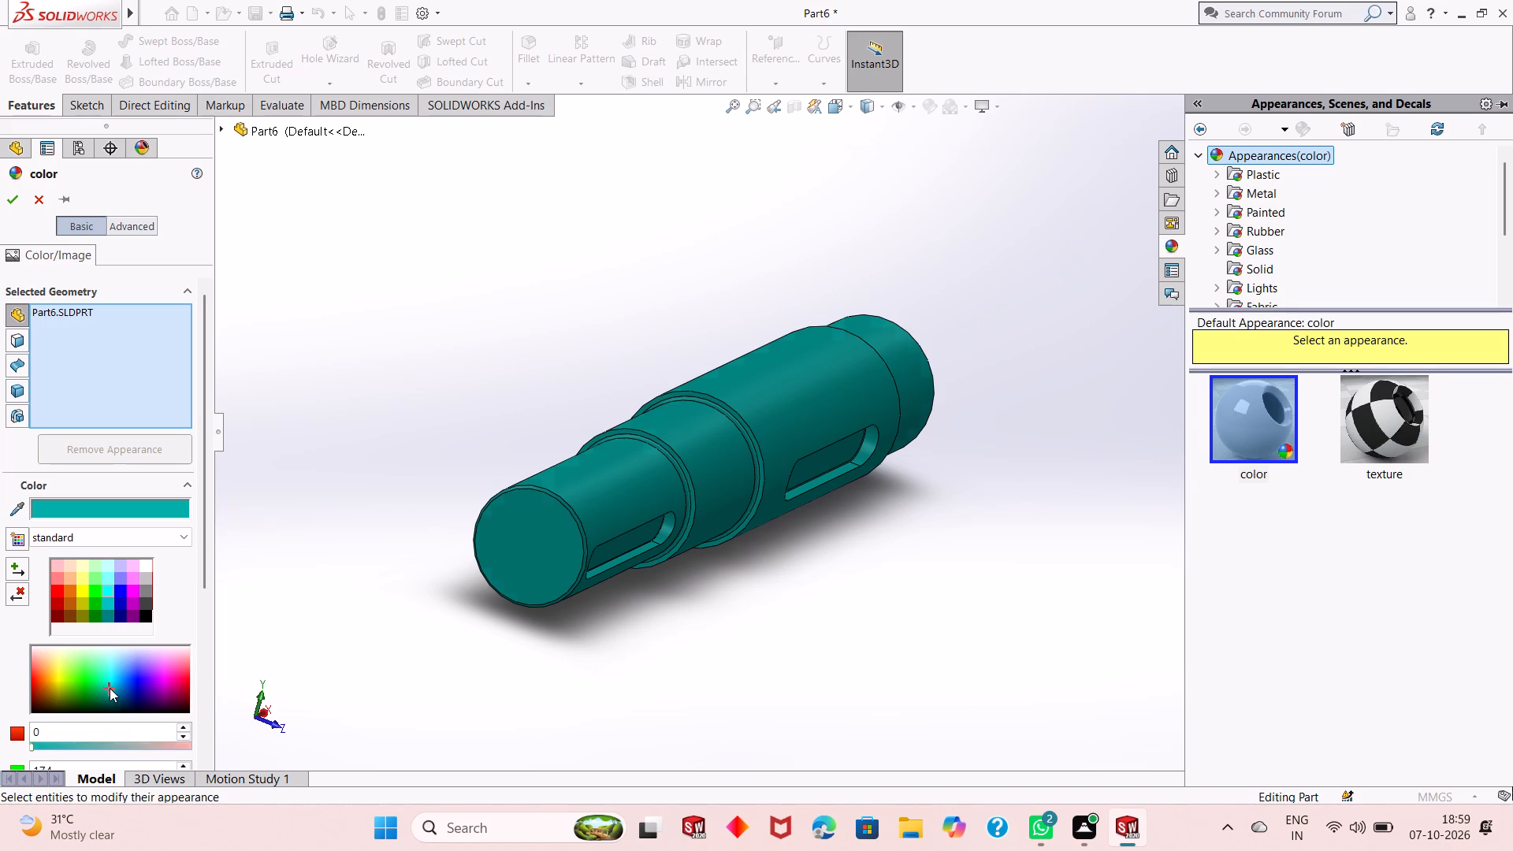
click(110, 688)
click(110, 688)
click(110, 688)
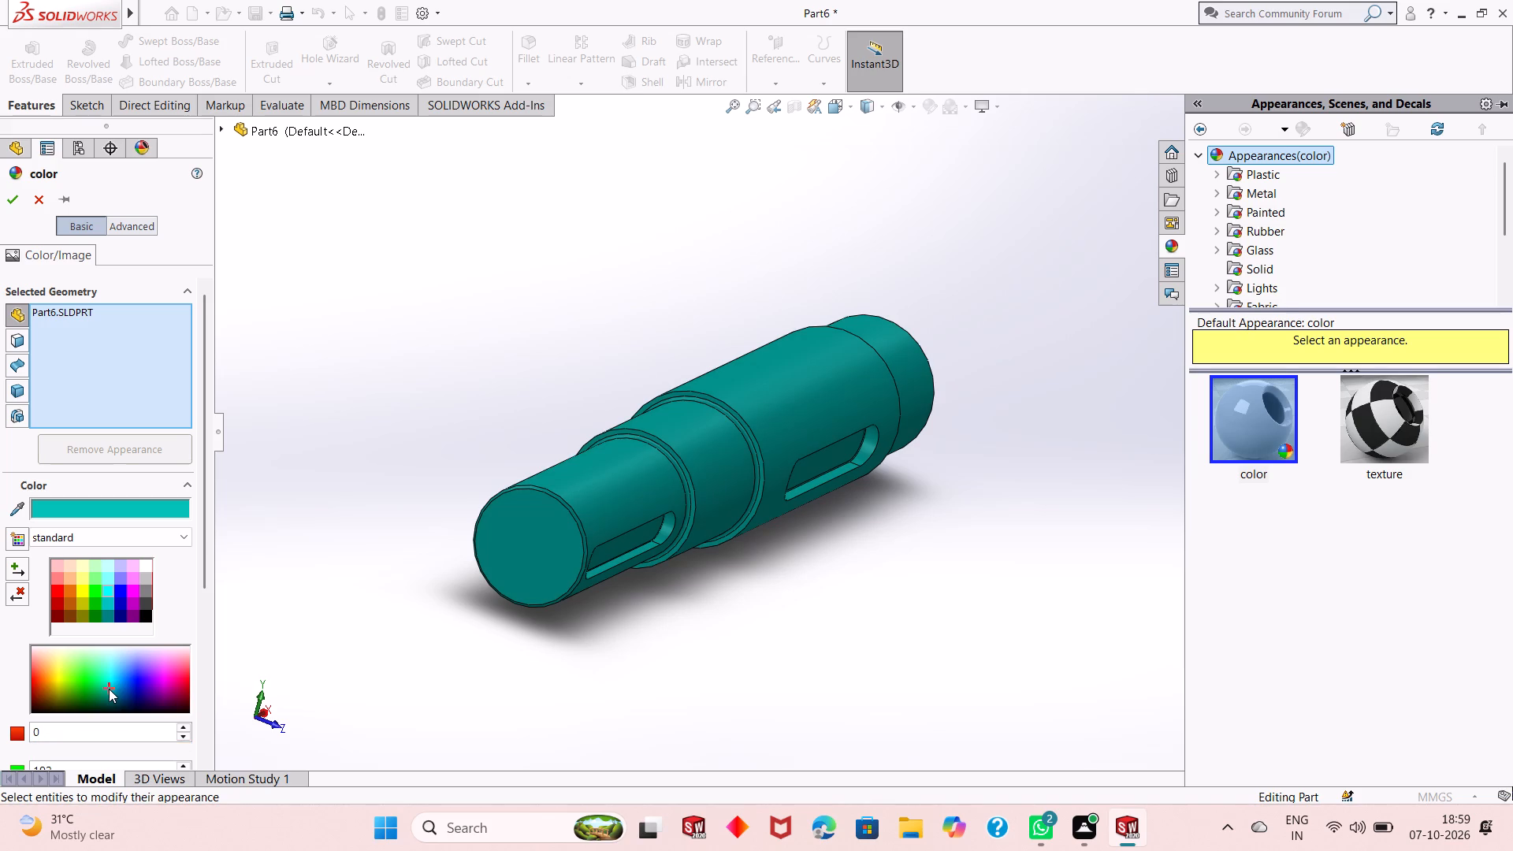
click(109, 689)
click(108, 689)
click(106, 693)
click(106, 693)
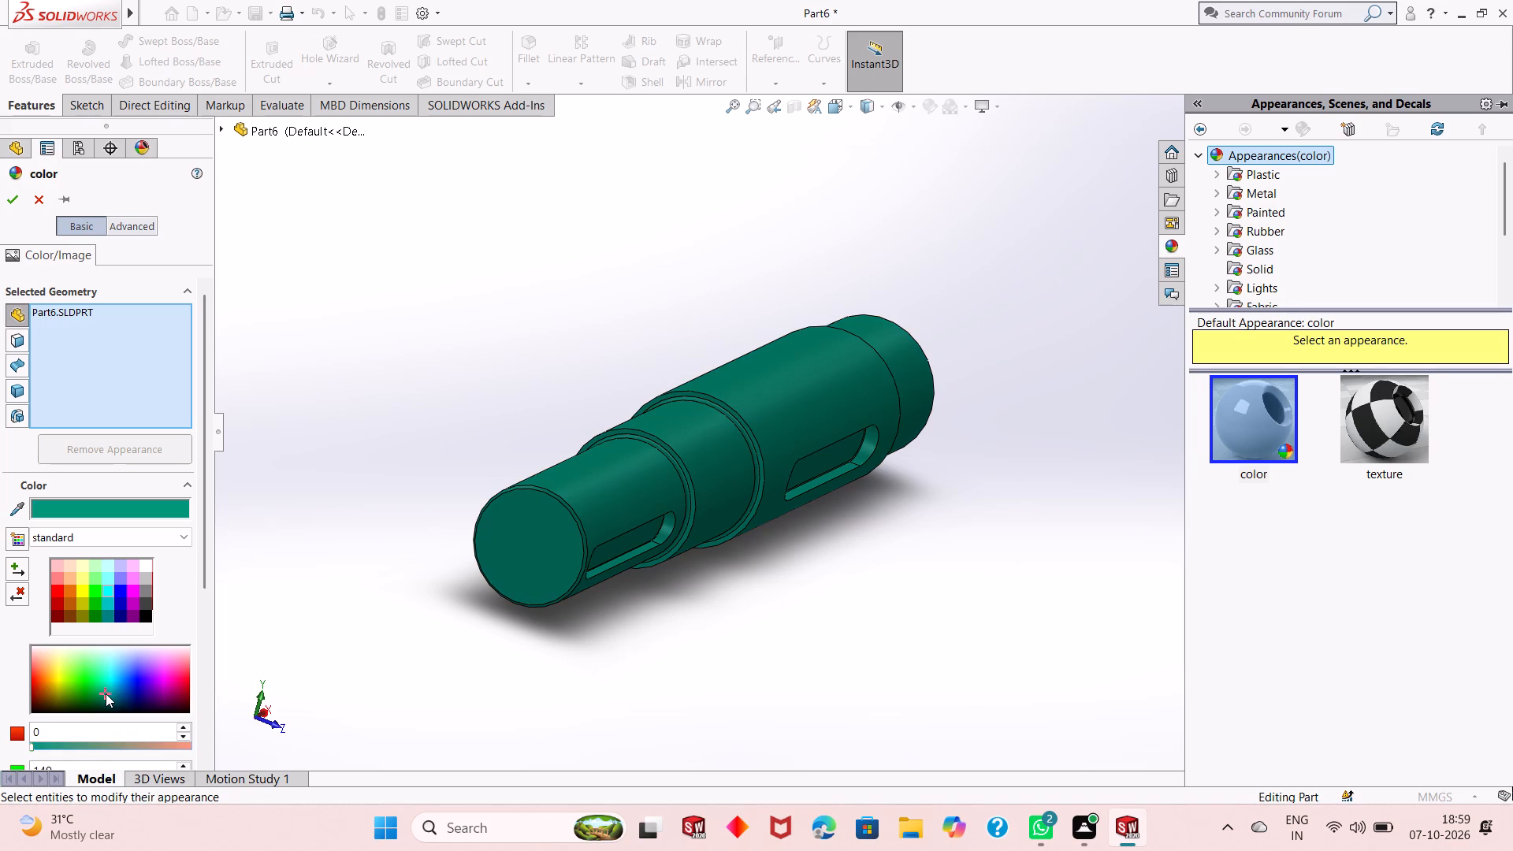
click(106, 693)
click(106, 693)
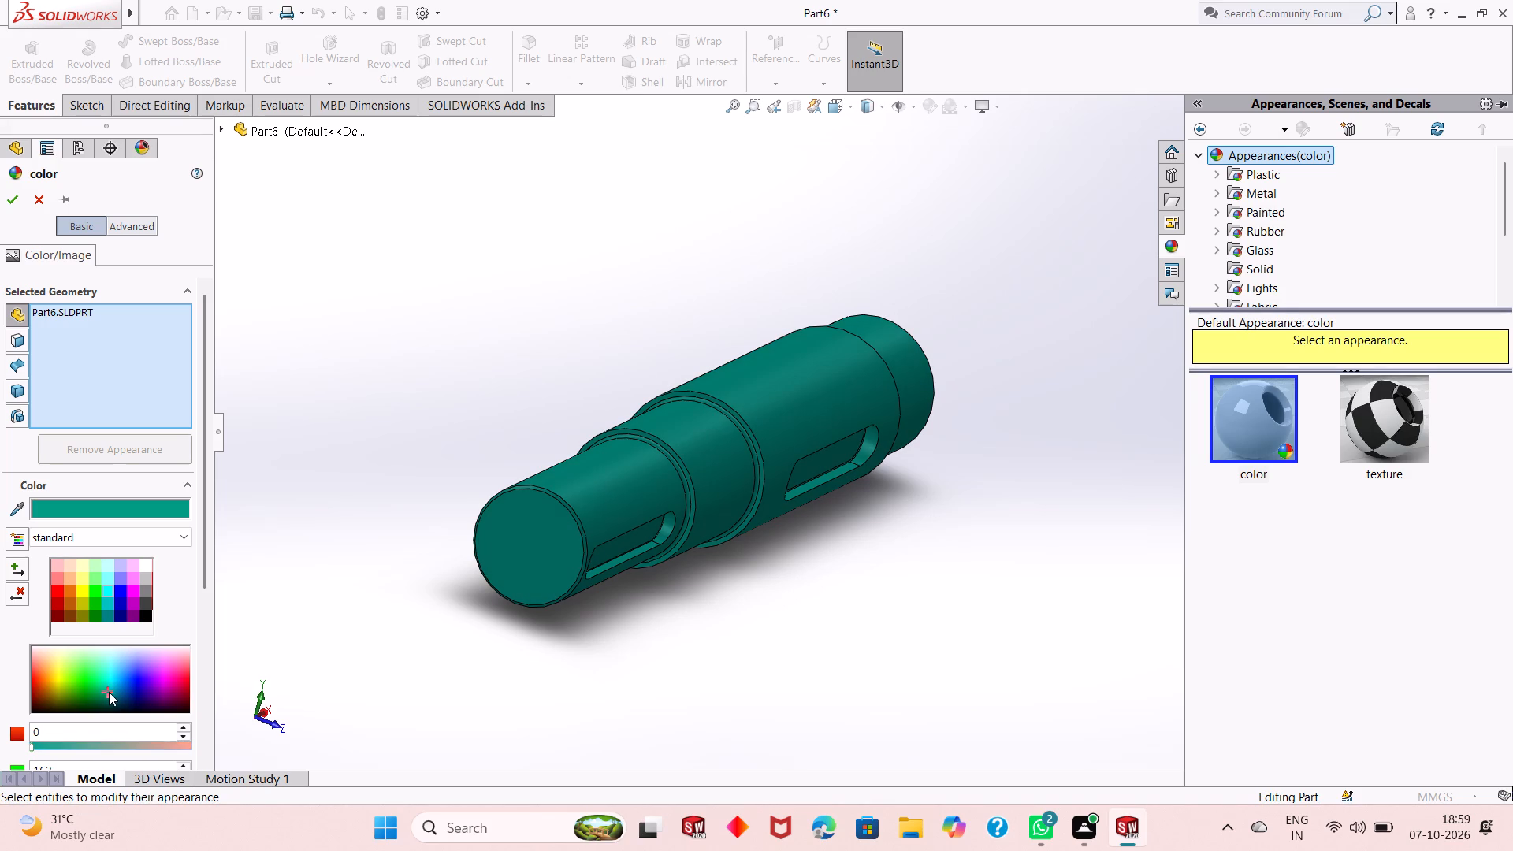
click(109, 692)
click(107, 689)
double_click(107, 689)
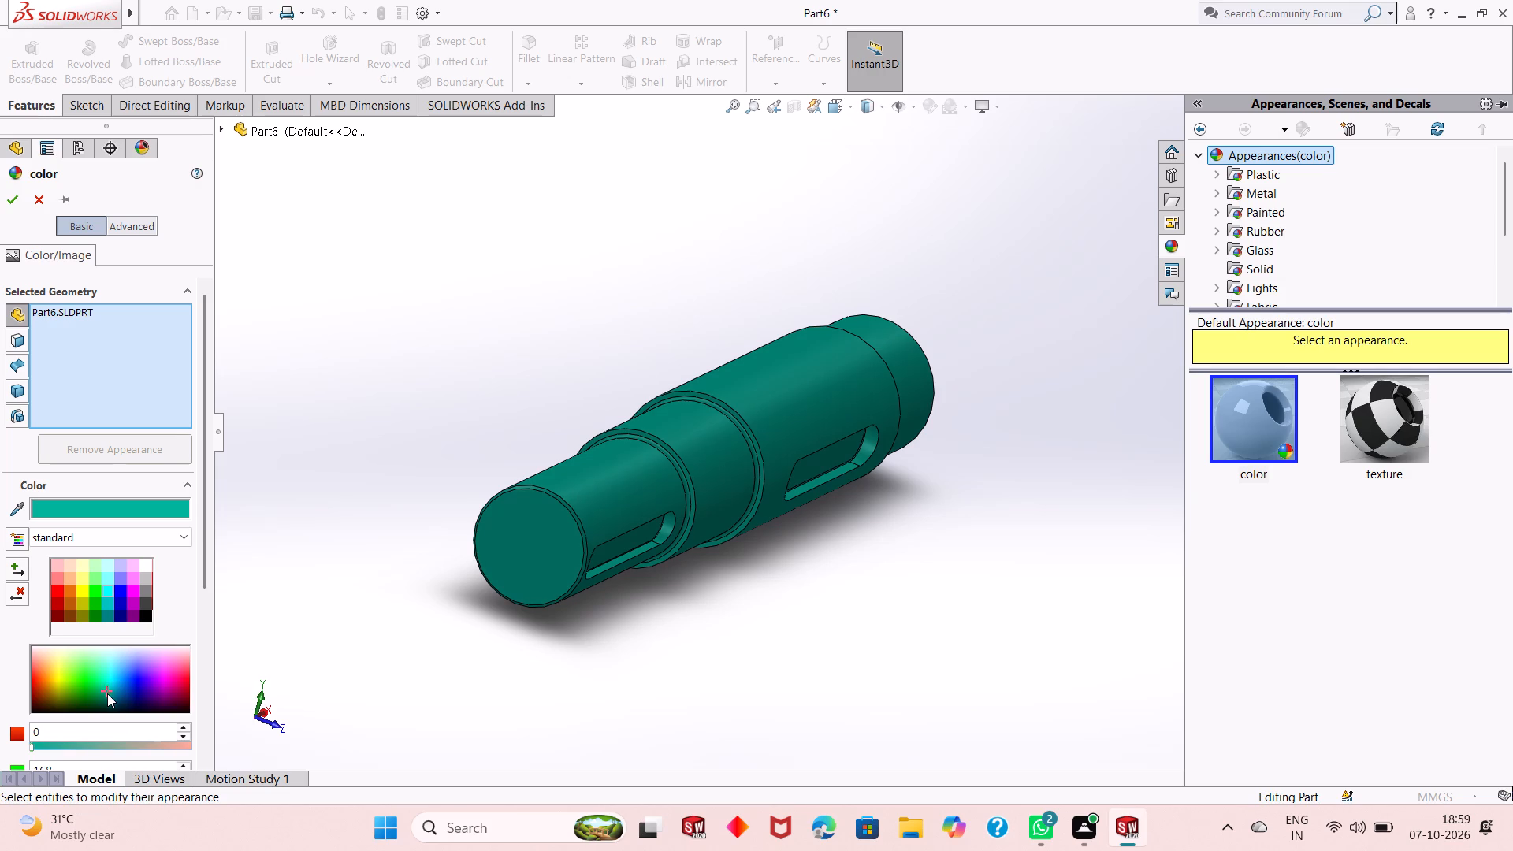
click(111, 697)
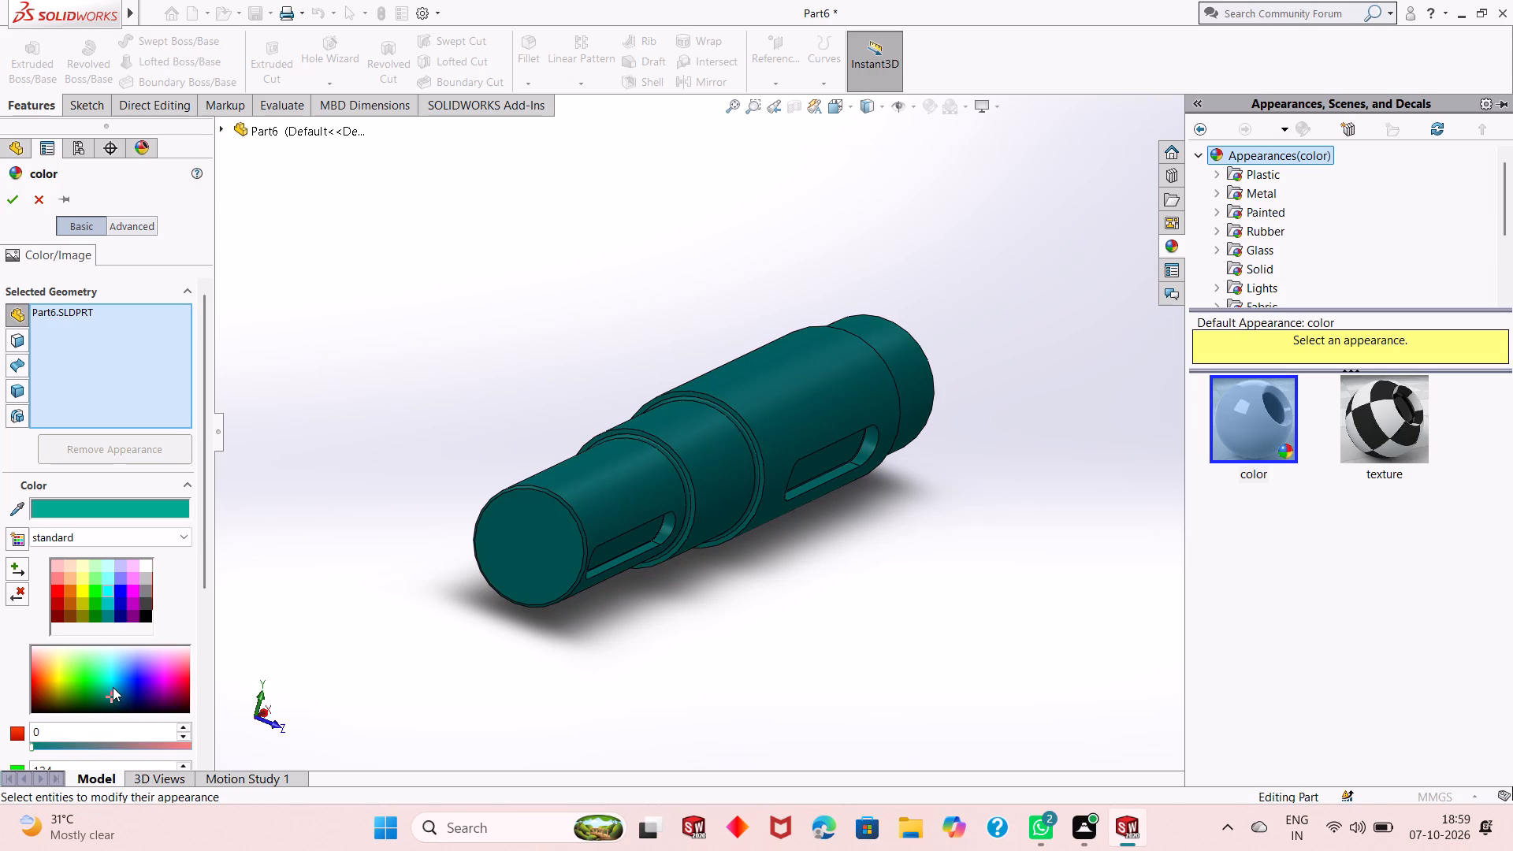
click(113, 687)
click(114, 693)
click(114, 693)
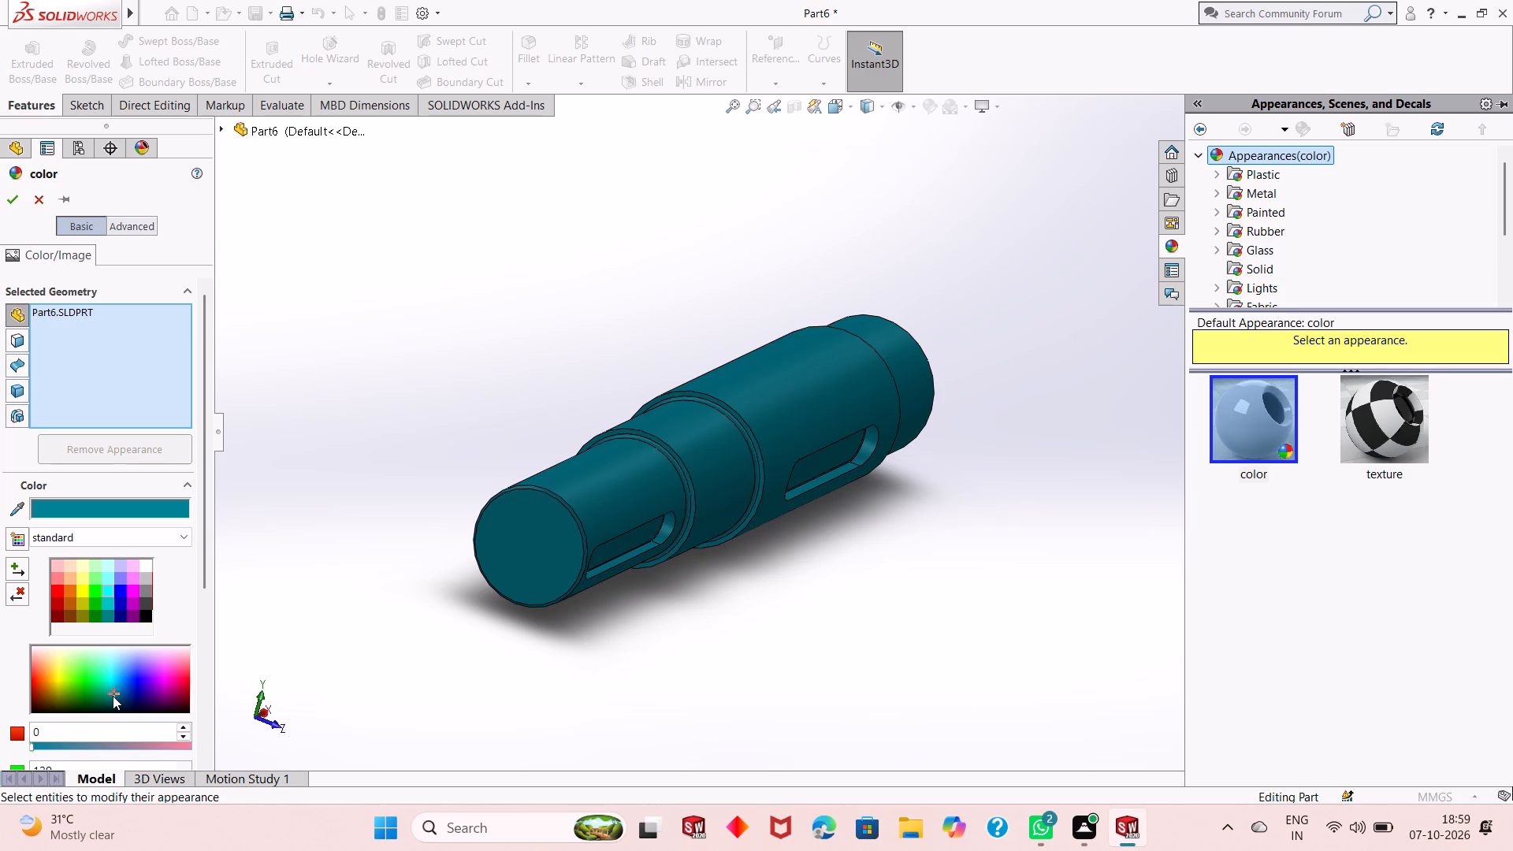
click(113, 696)
click(113, 693)
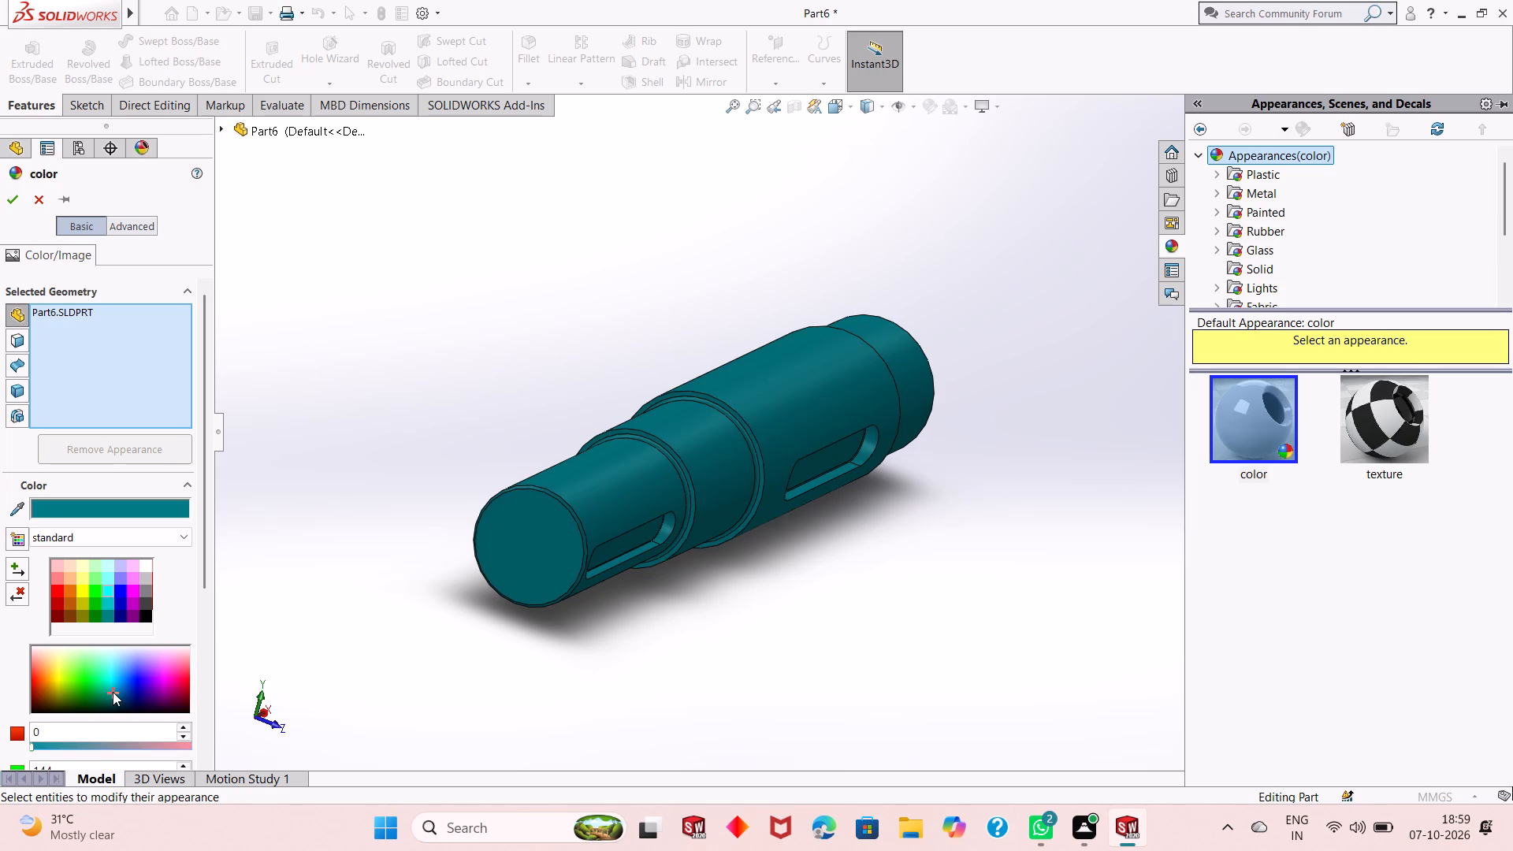
click(109, 687)
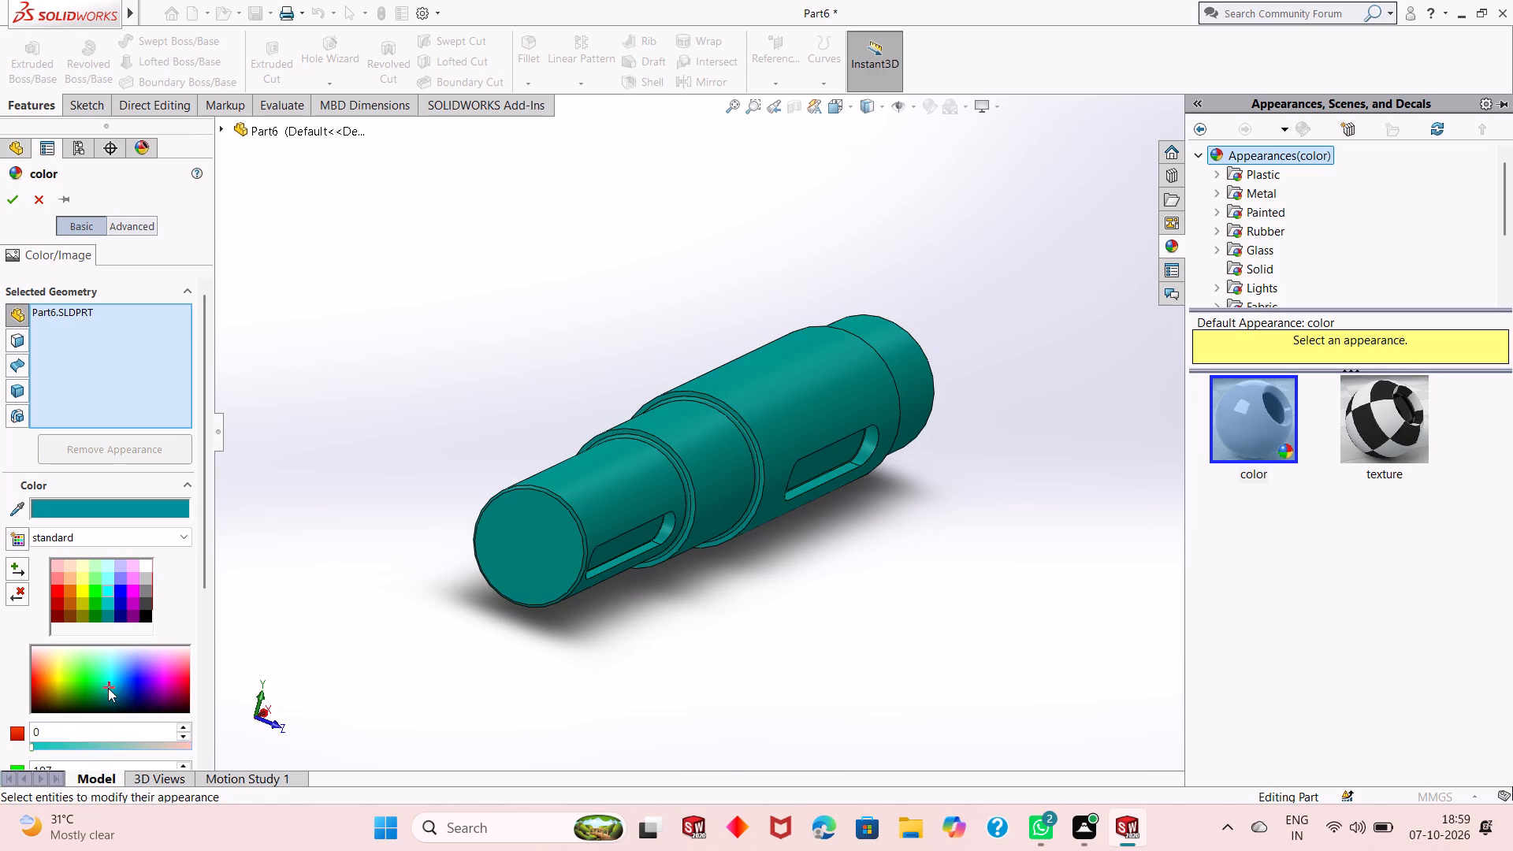
triple_click(108, 688)
click(108, 697)
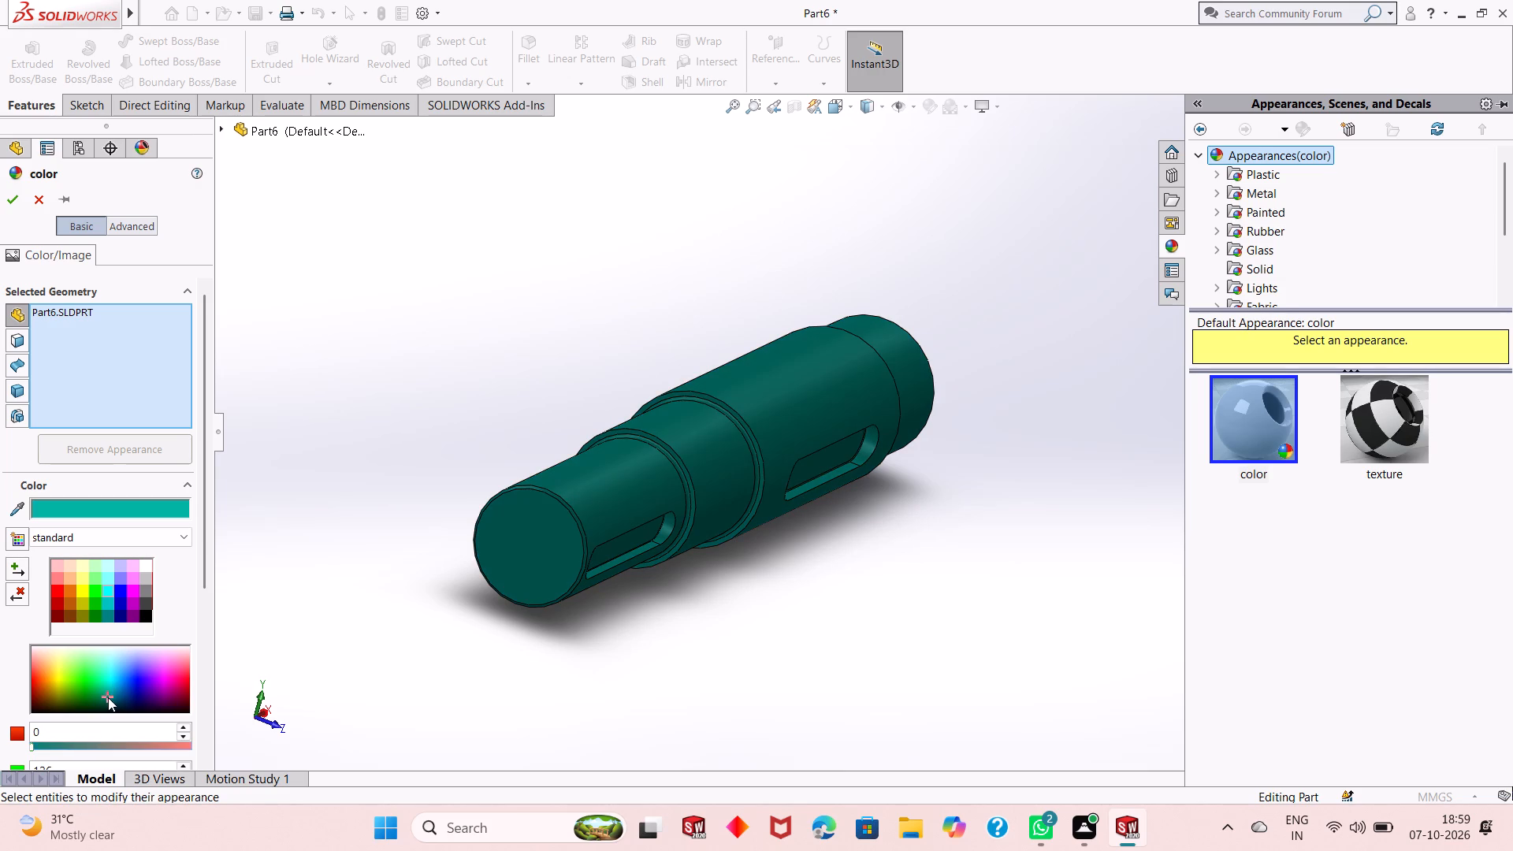
click(108, 689)
click(108, 689)
click(108, 694)
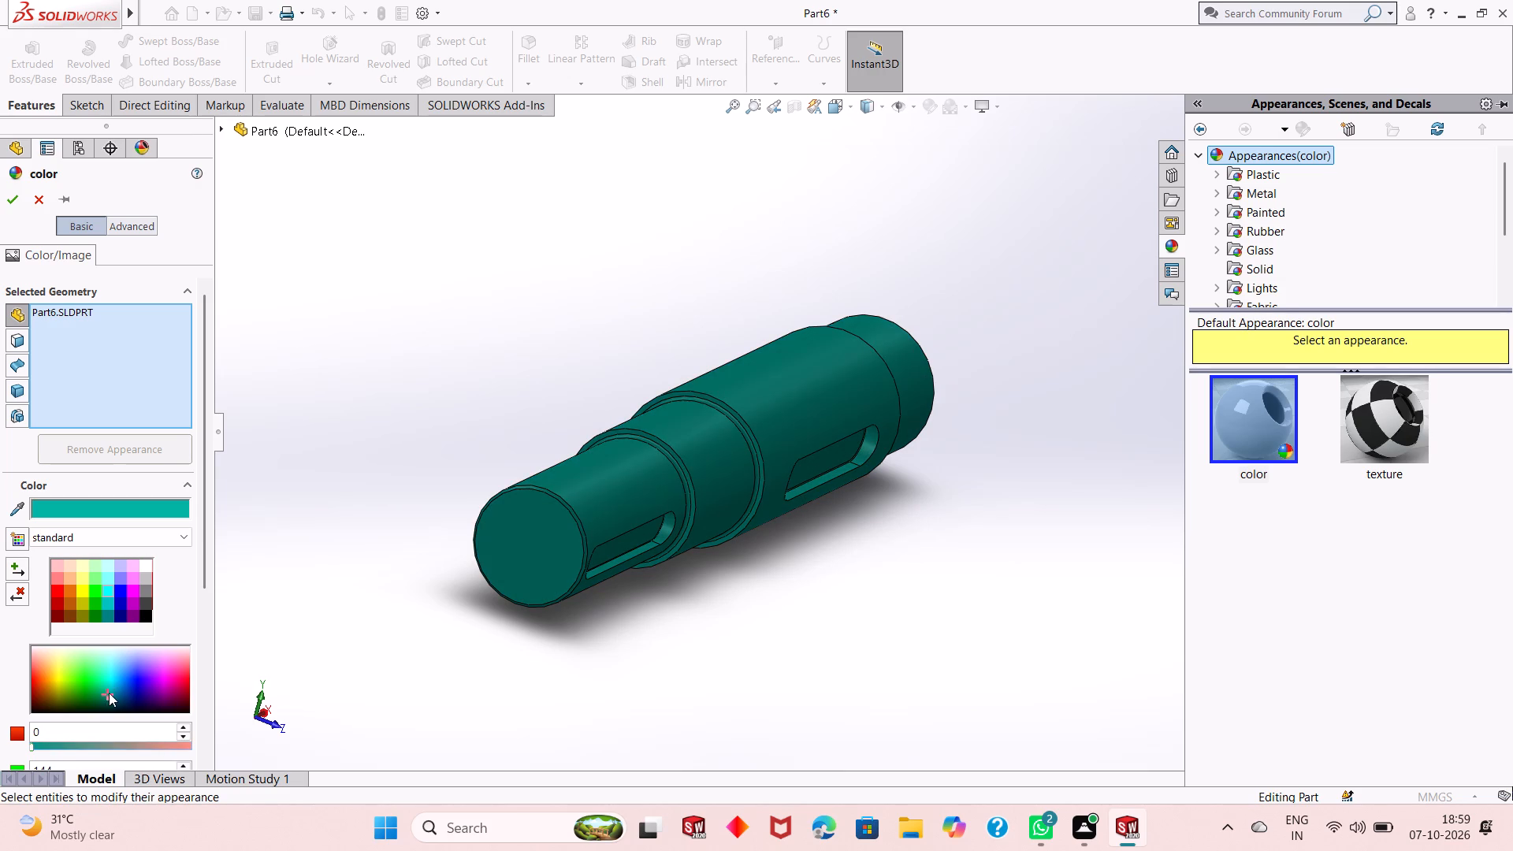
click(110, 689)
click(111, 689)
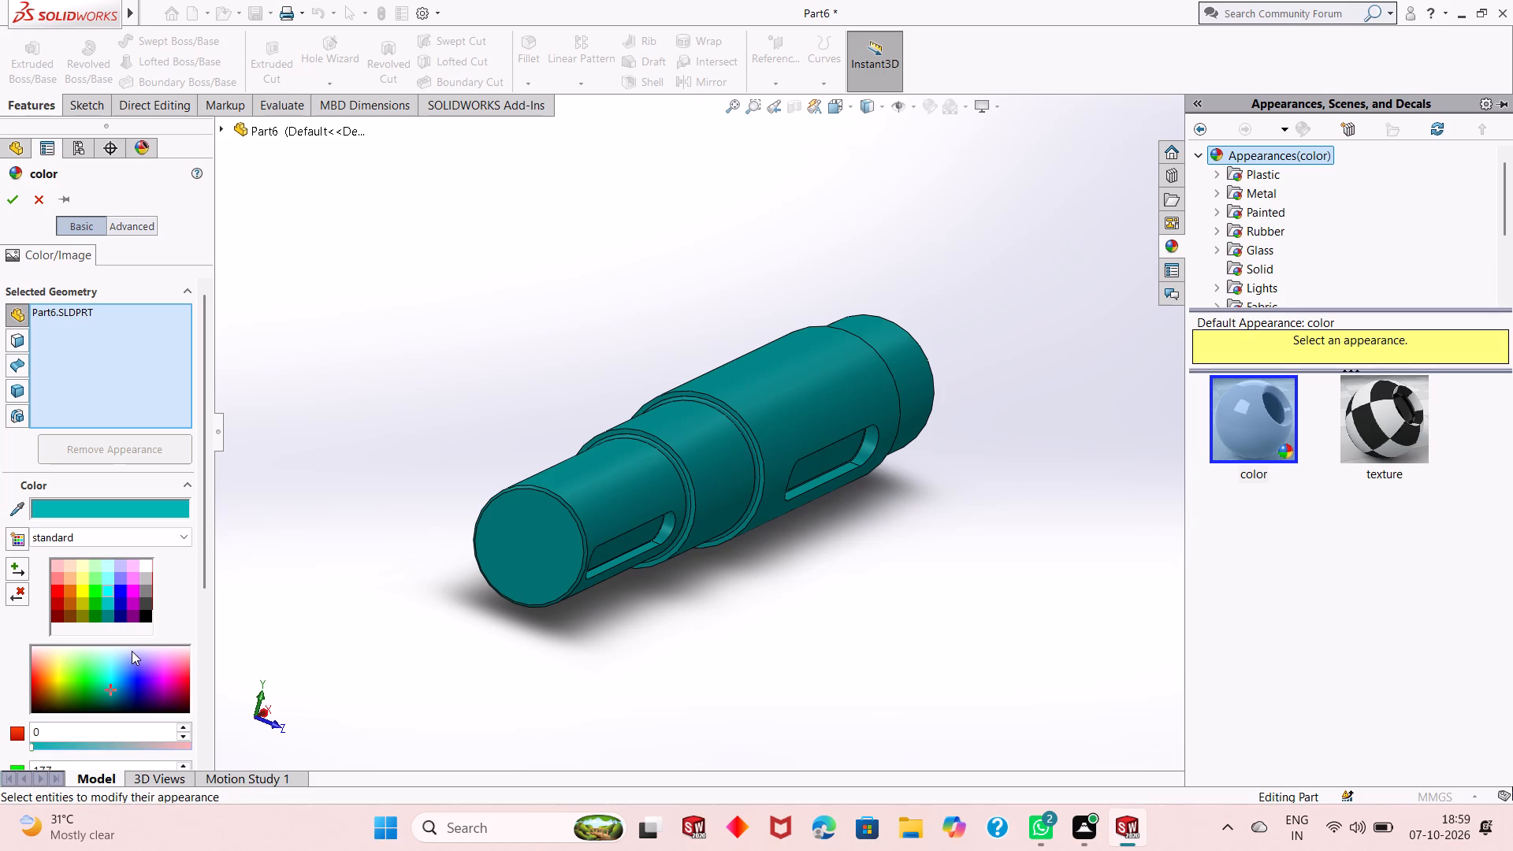
click(117, 682)
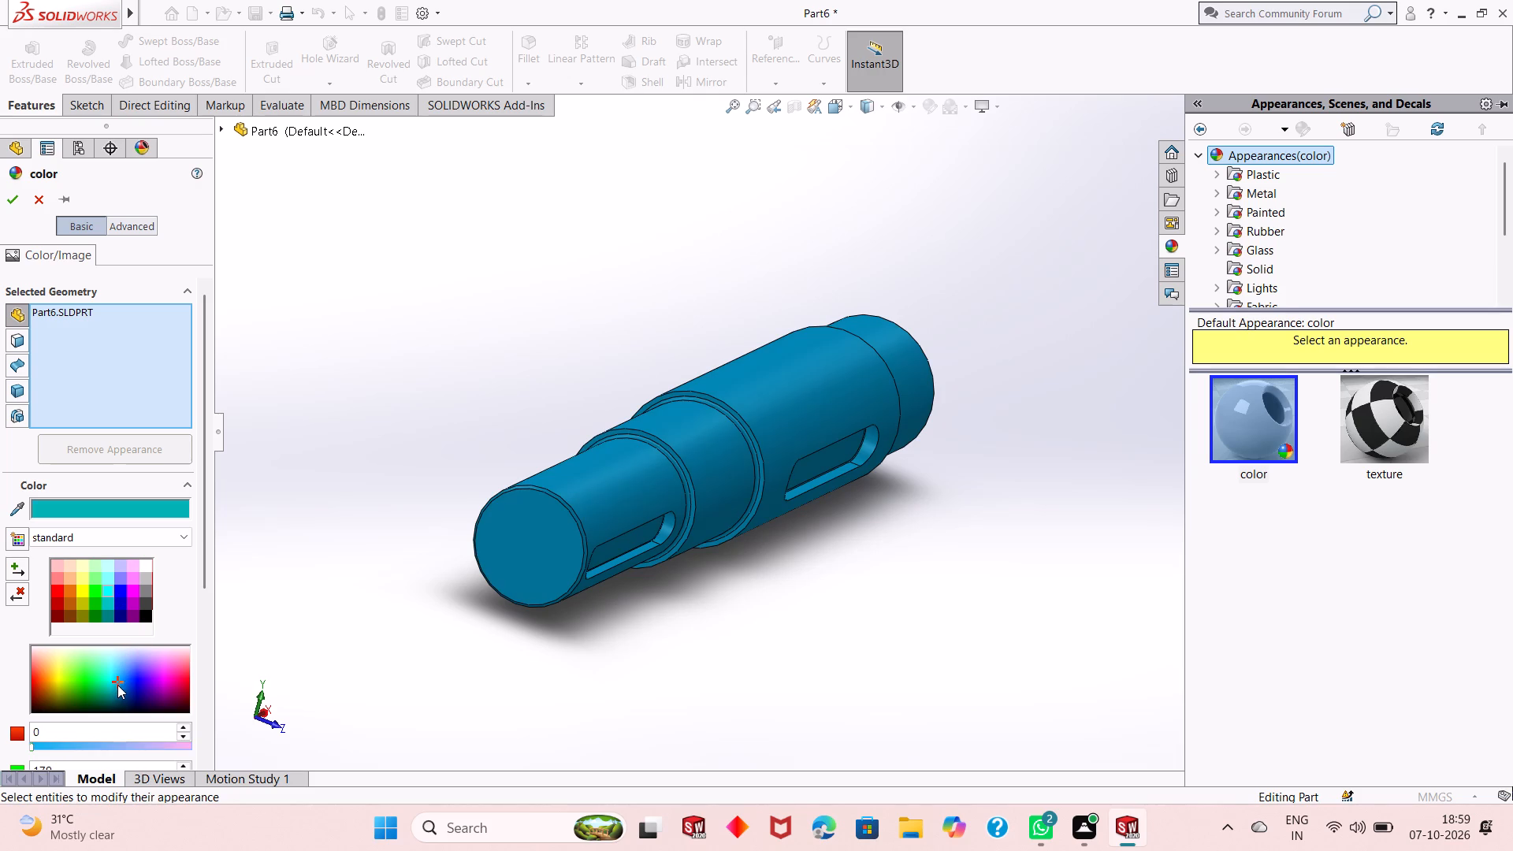
click(116, 686)
click(113, 690)
click(110, 691)
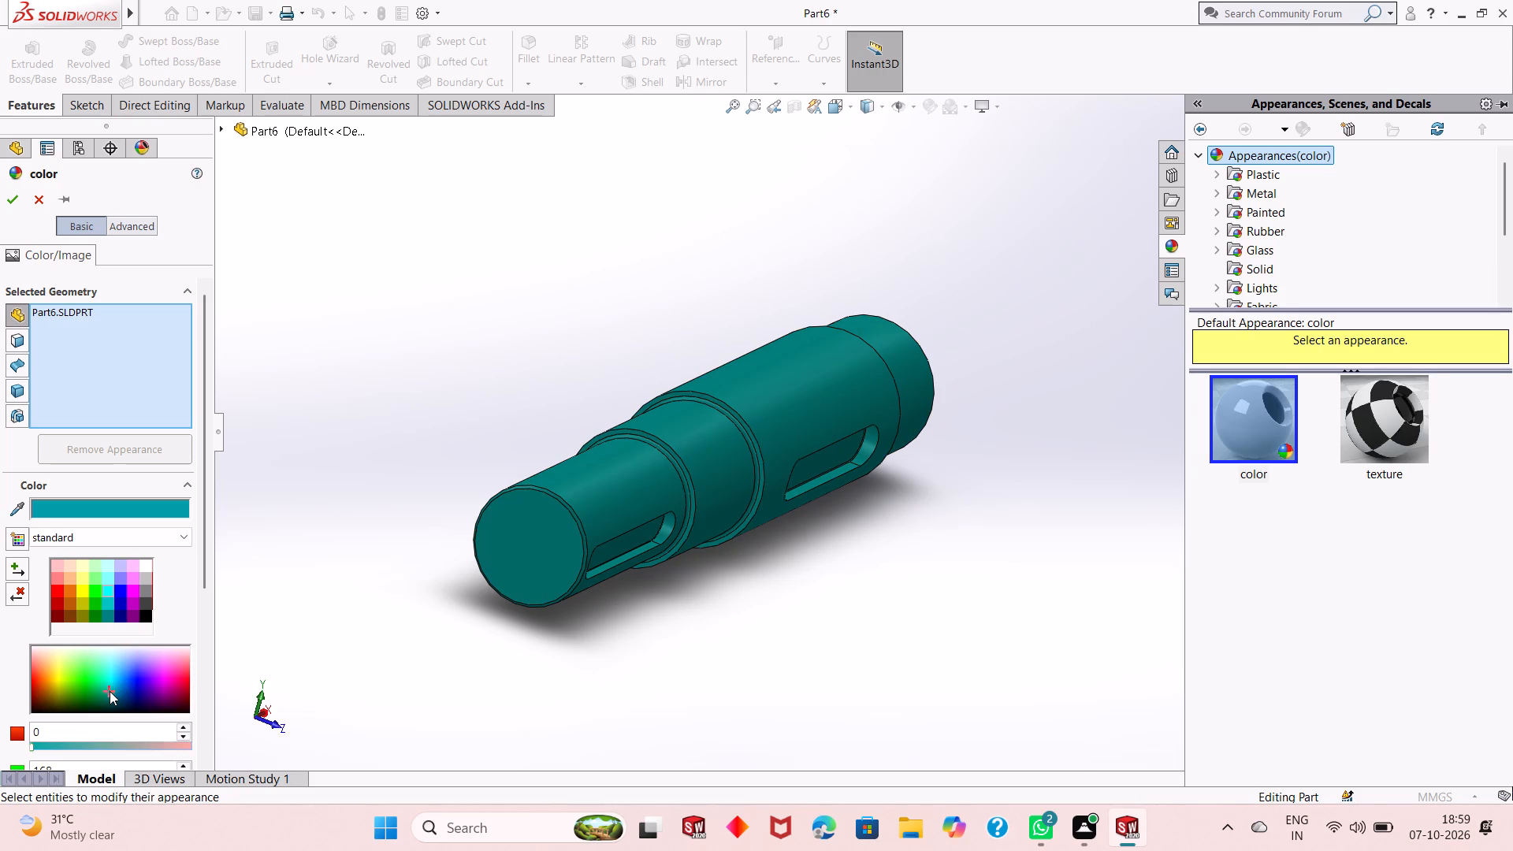
click(110, 686)
click(115, 688)
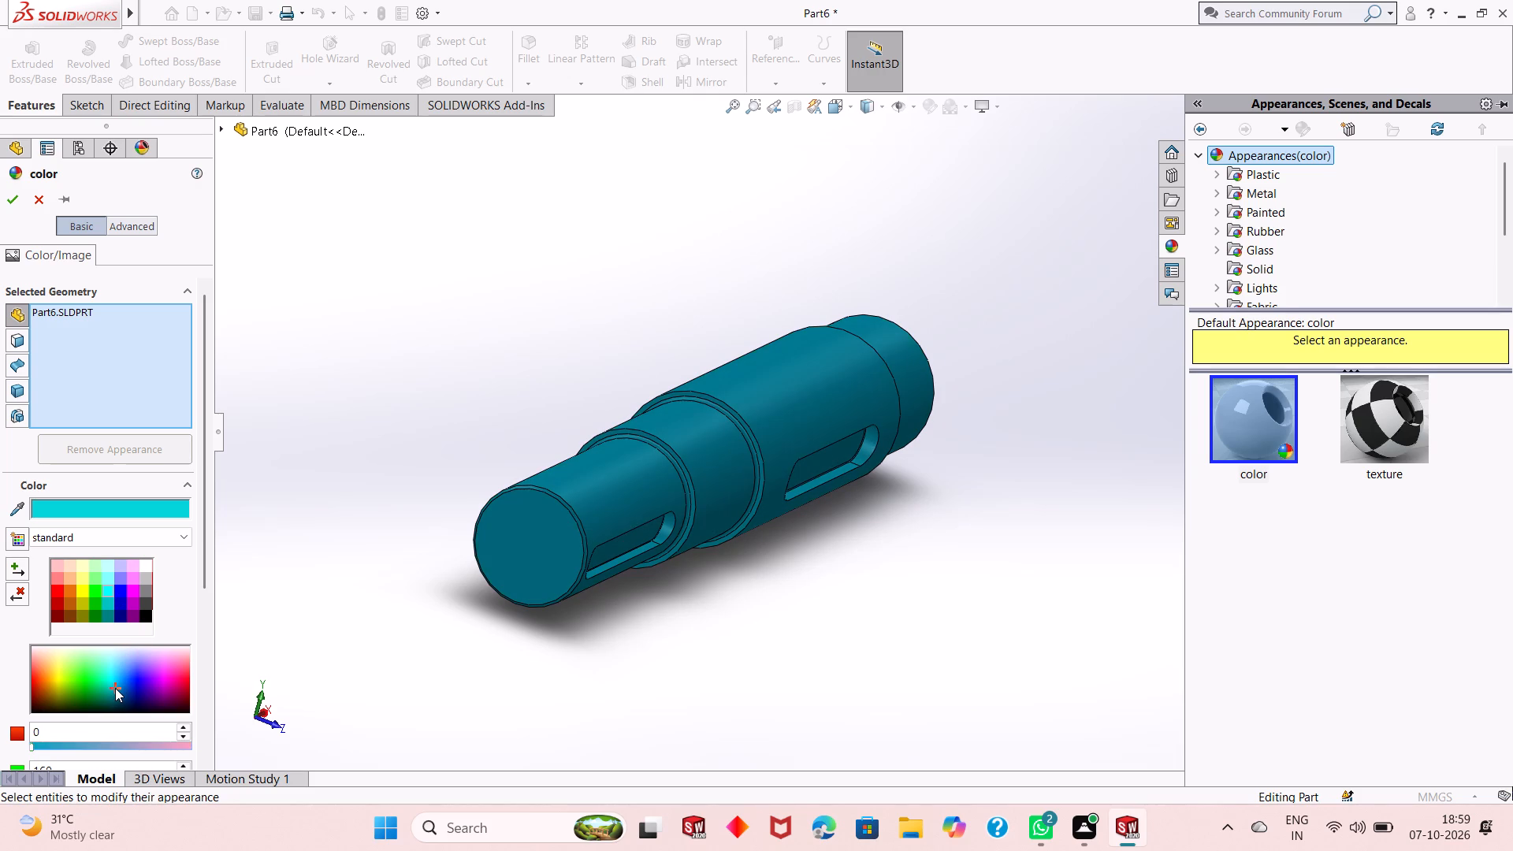
click(116, 682)
click(118, 688)
click(114, 689)
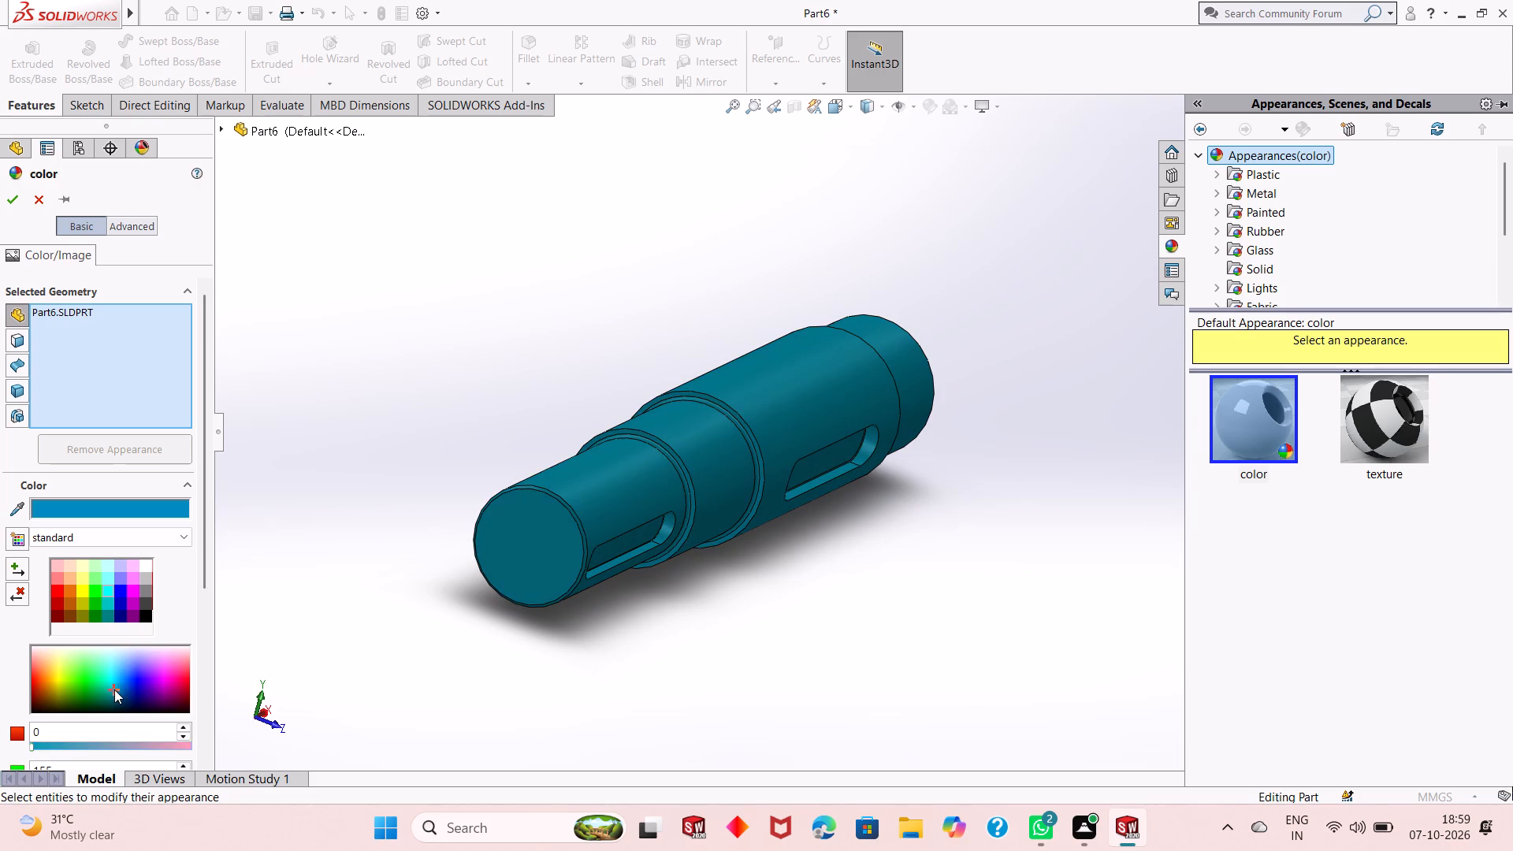
Settle the whole part's appearance colour on a slightly greener teal shade and accept it.
click(114, 689)
click(14, 204)
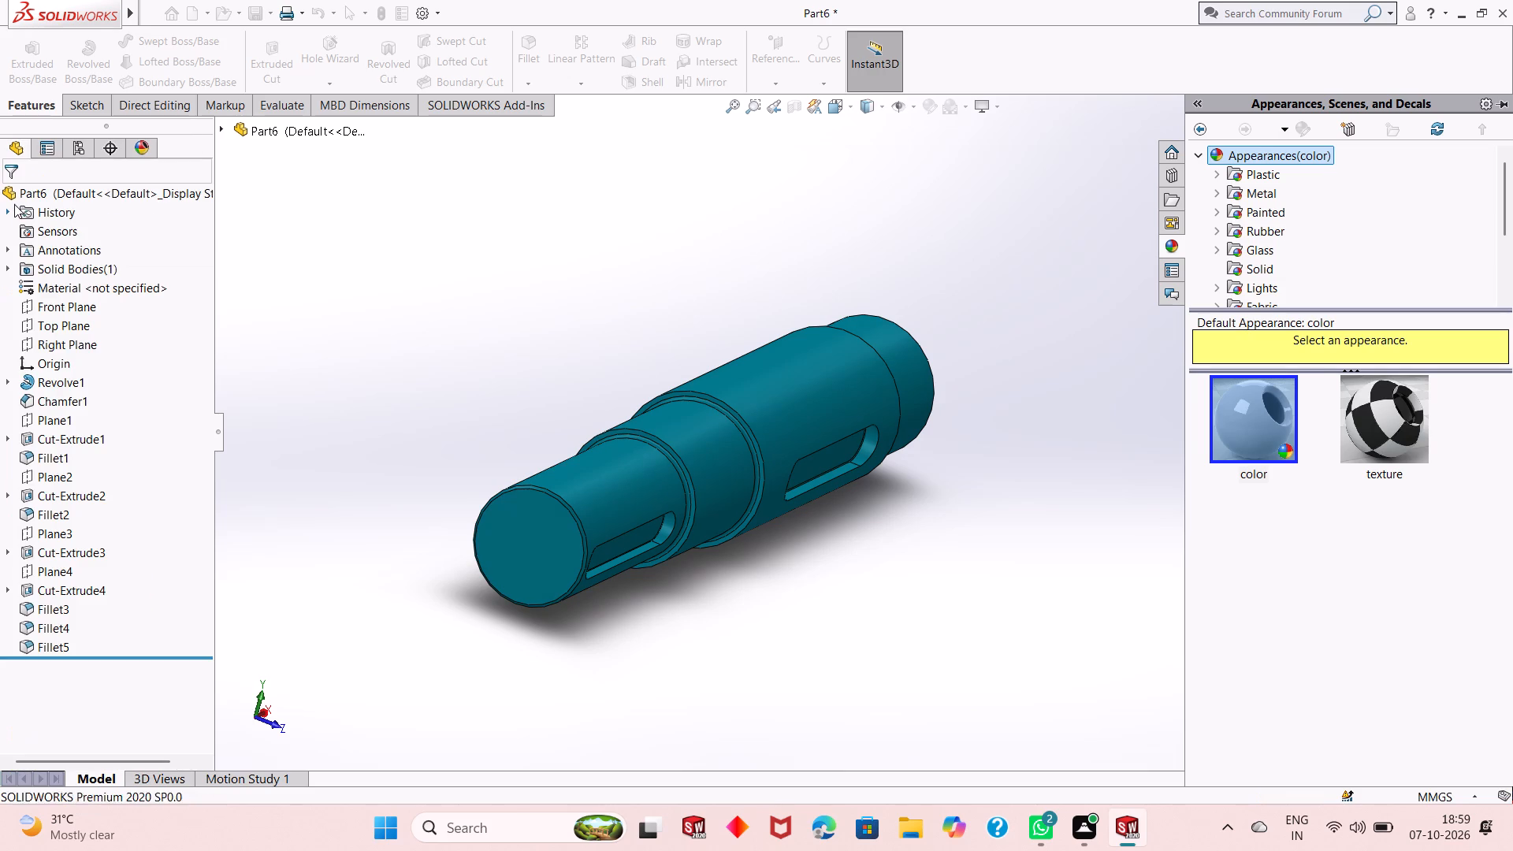
Apply the polished aluminum metal appearance to the Cut-Extrude1 keyway in the chamfered-end section.
scroll(533, 519, up, 1)
scroll(647, 554, up, 1)
middle_drag(649, 555, 635, 568)
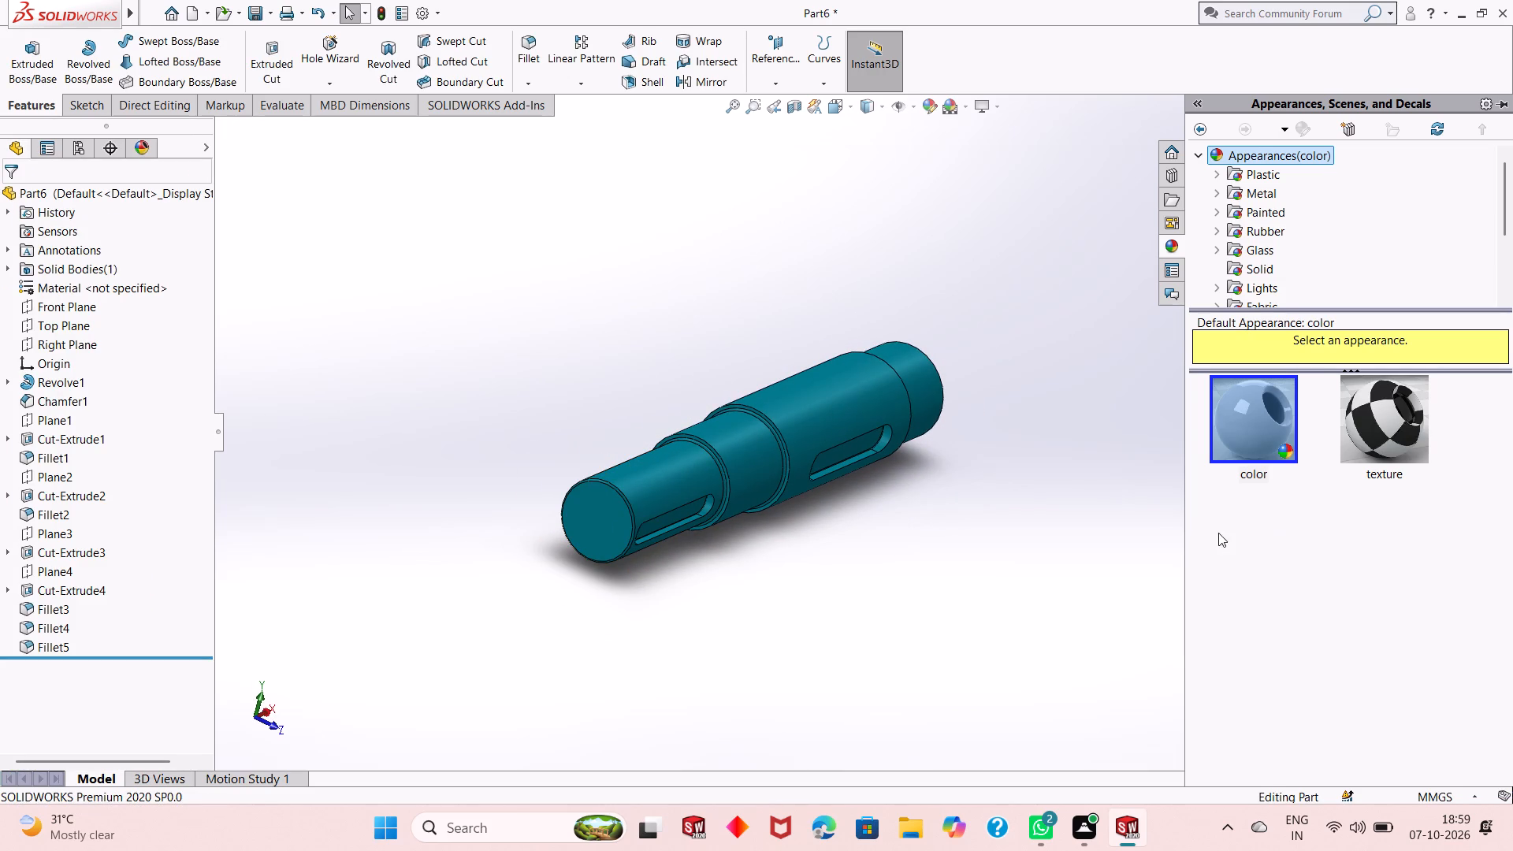
click(1259, 188)
drag(1266, 550, 687, 519)
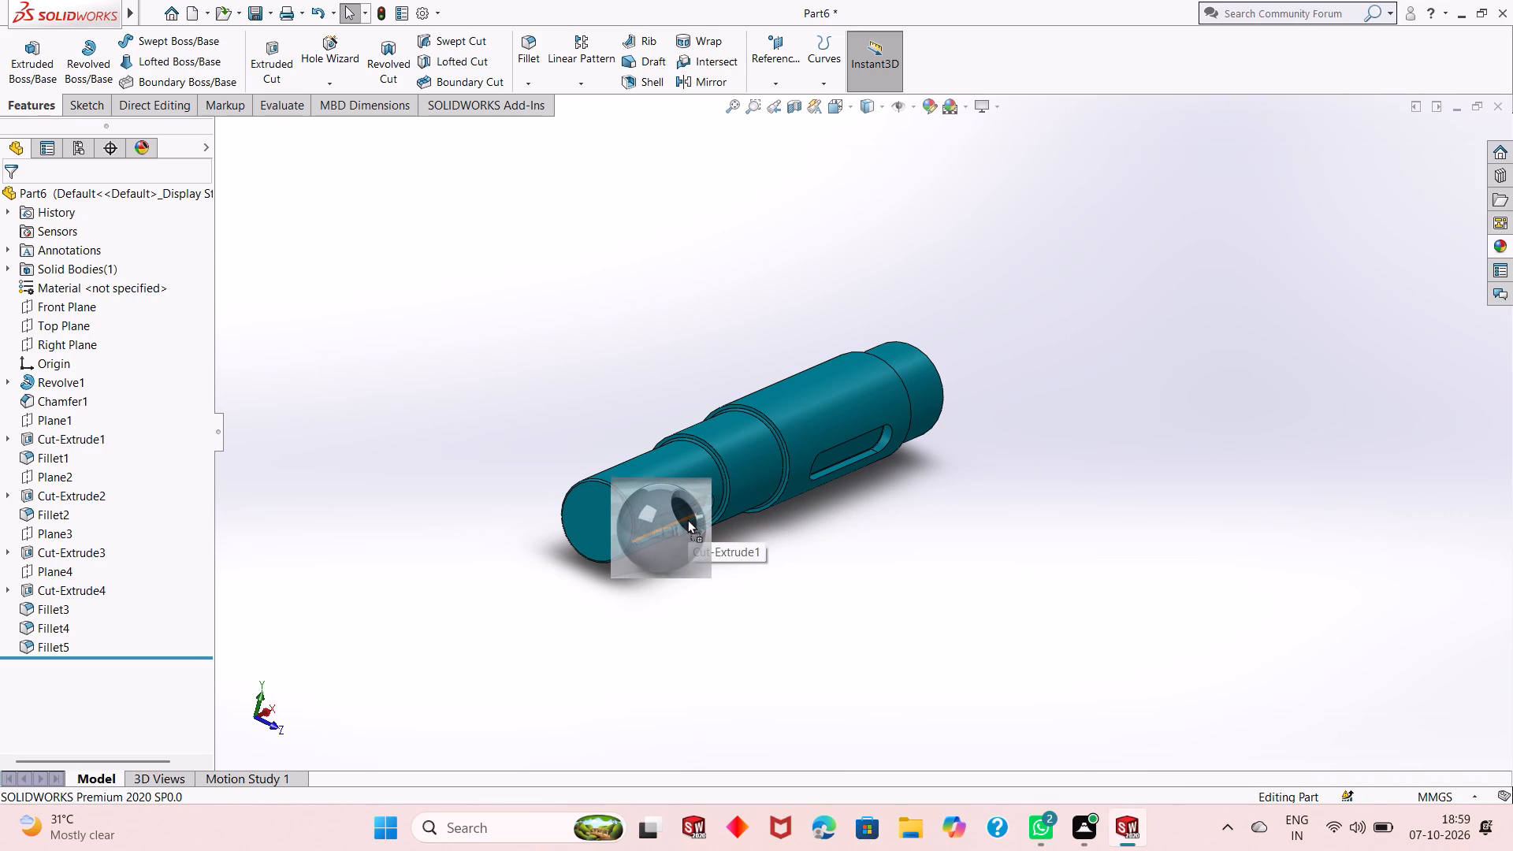
drag(687, 519, 688, 520)
click(714, 526)
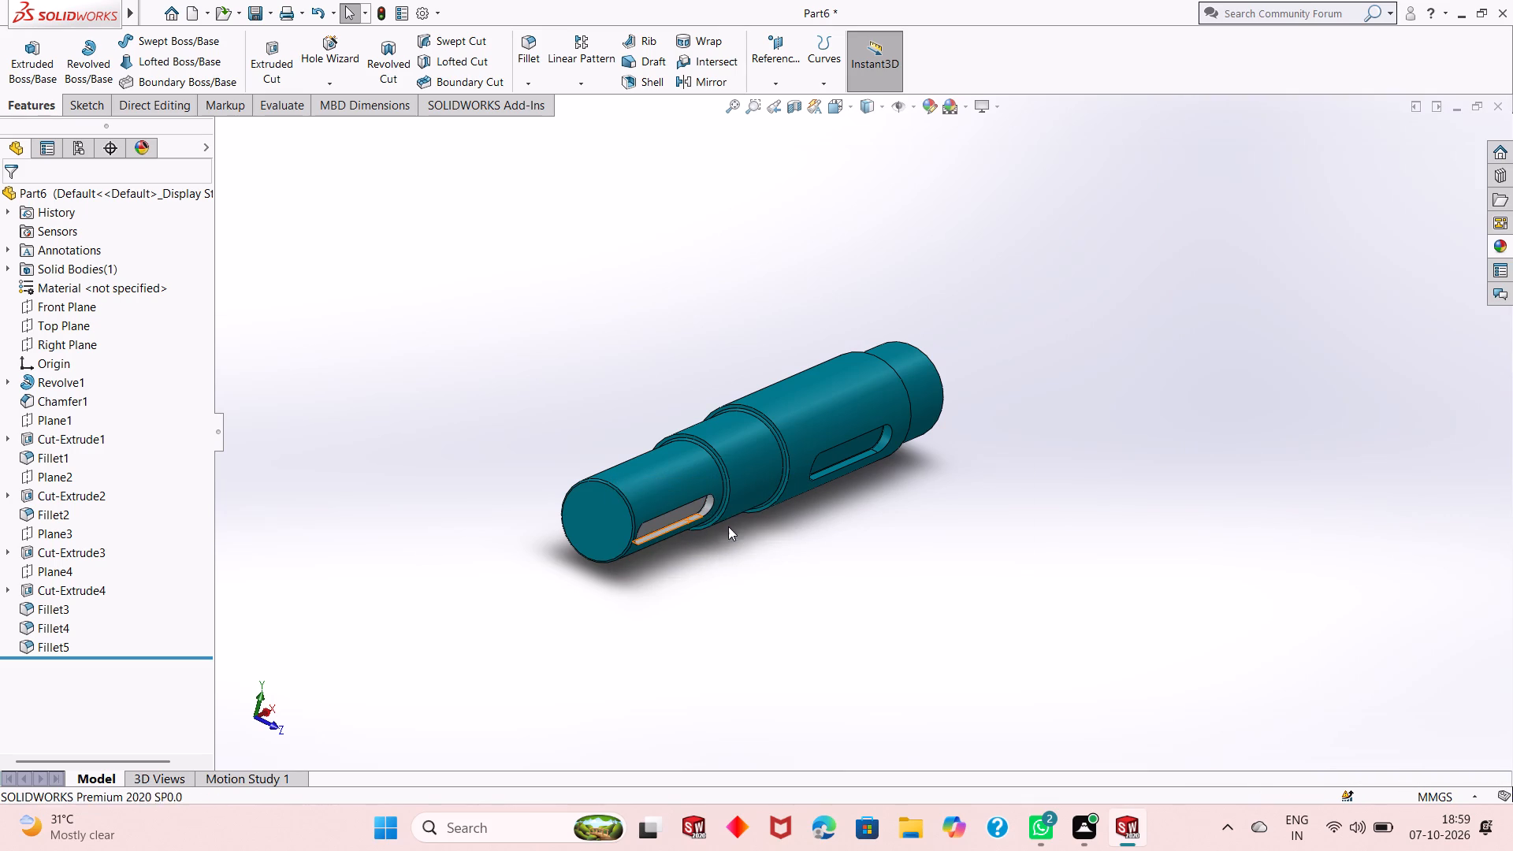
Apply the polished aluminum appearance to the Cut-Extrude2 keyway in the largest-diameter section.
scroll(778, 473, down, 2)
middle_drag(838, 573, 861, 446)
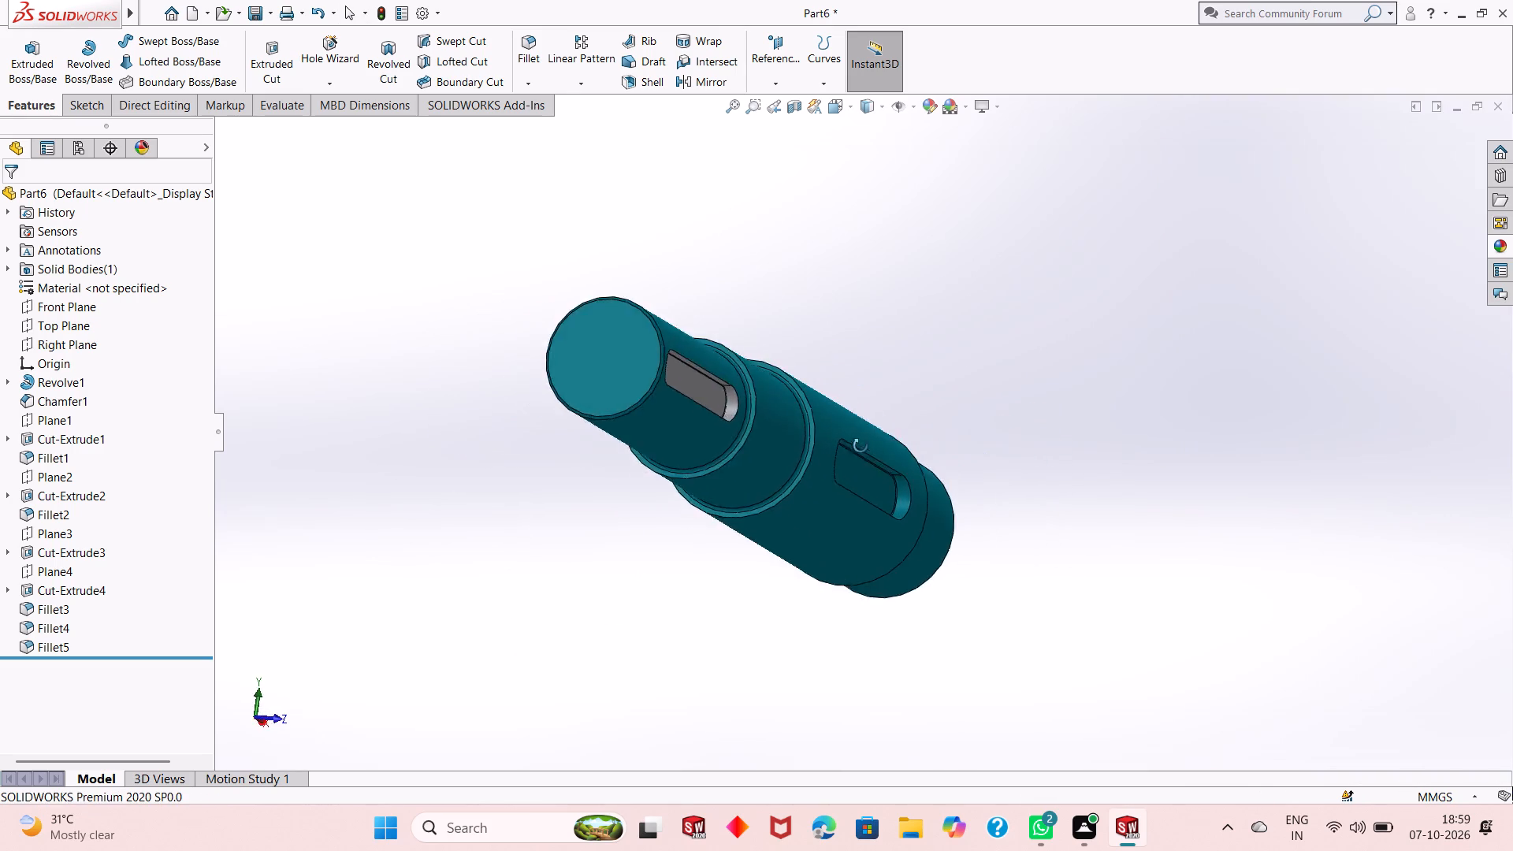
middle_drag(861, 446, 865, 529)
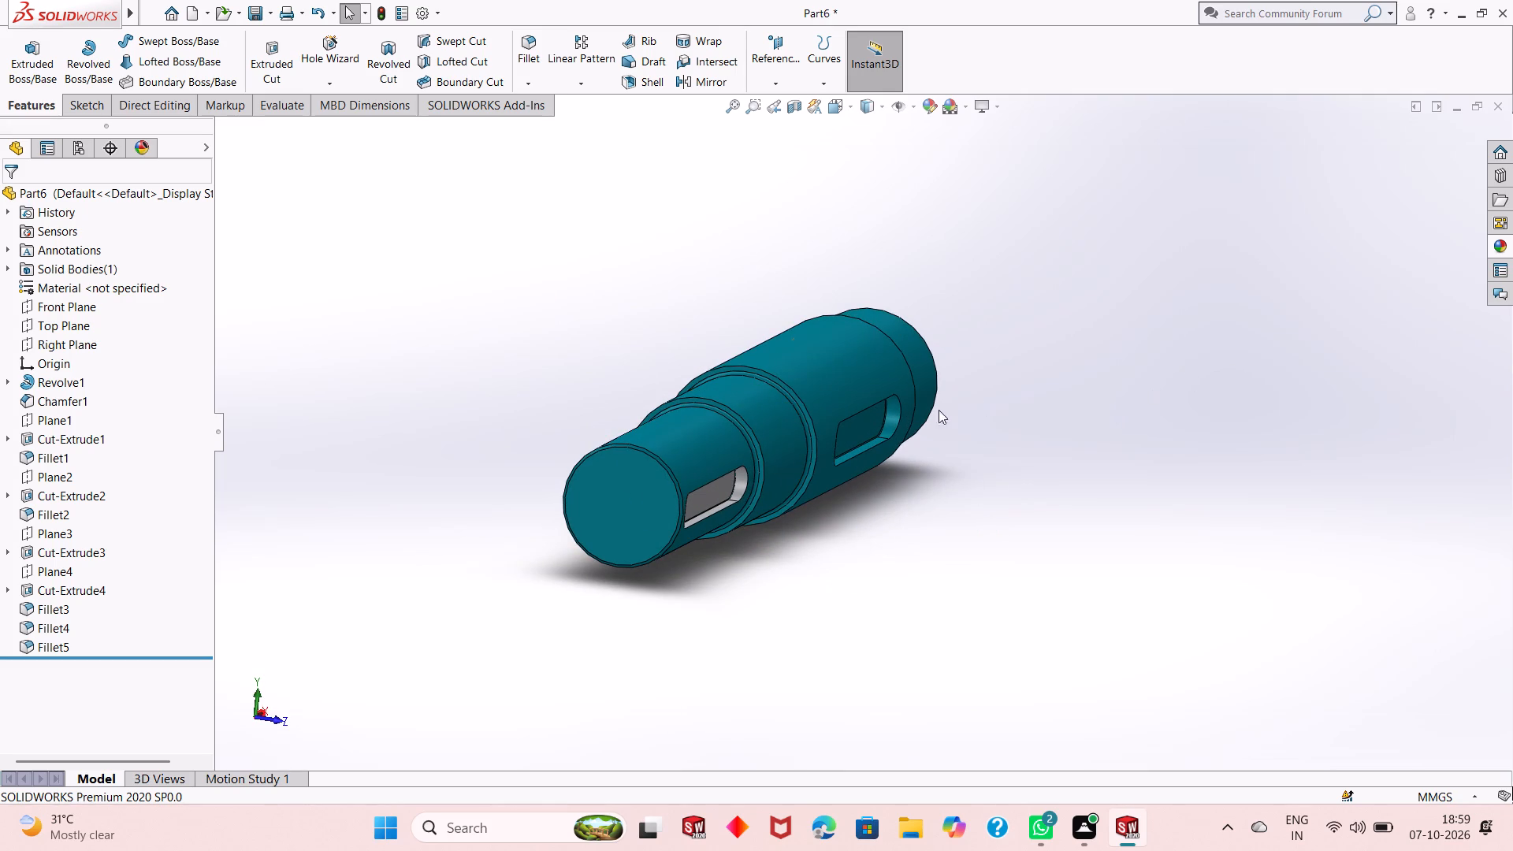
scroll(879, 428, down, 1)
click(1504, 244)
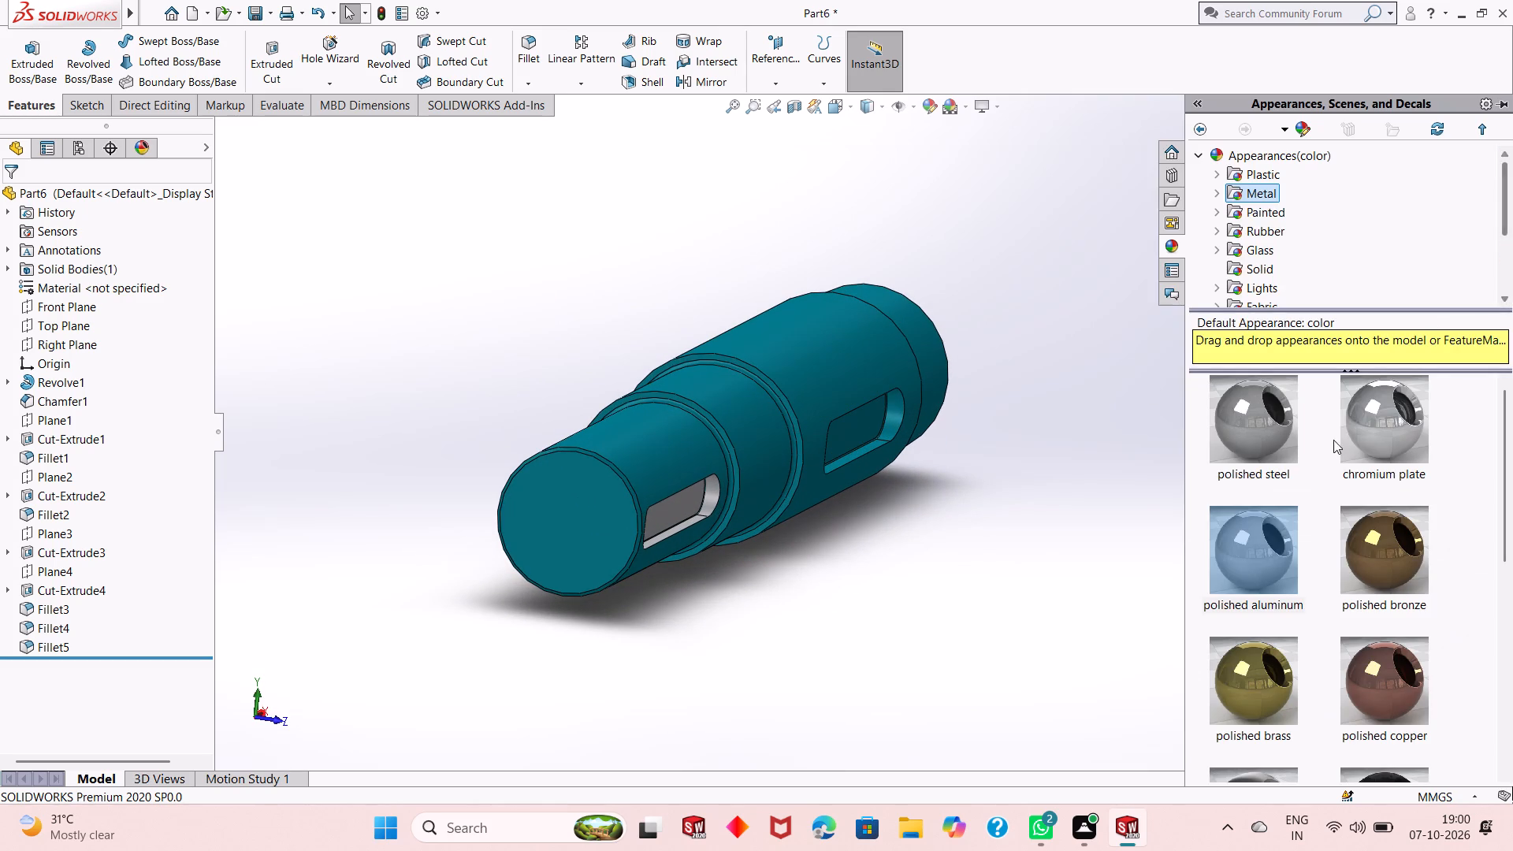
drag(1264, 530, 899, 409)
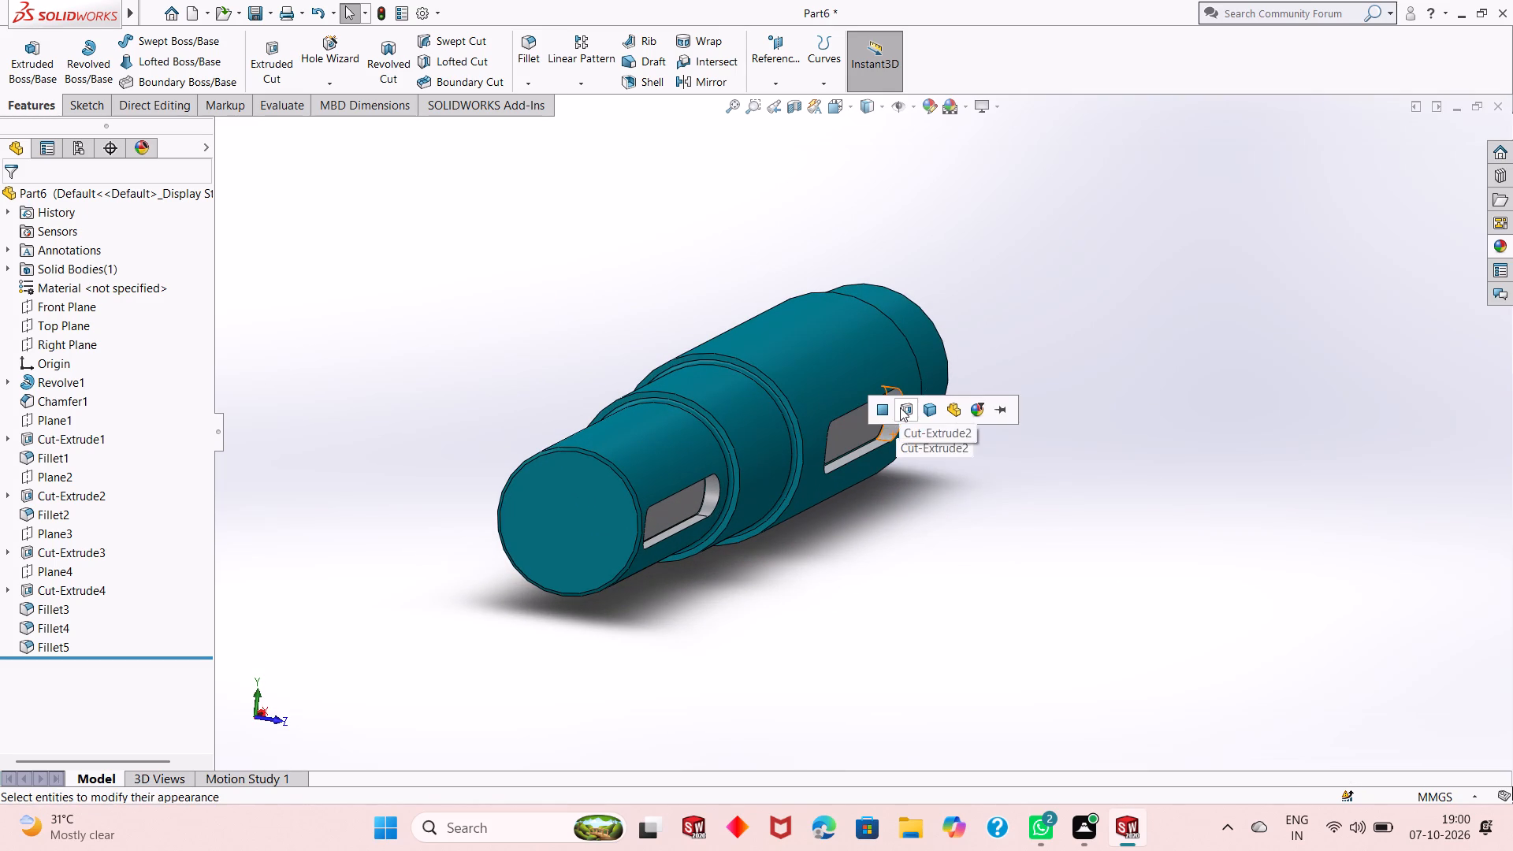
click(900, 407)
Apply the polished aluminum appearance to the floor fillet of the Cut-Extrude1 keyway in the chamfered-end section.
scroll(681, 526, down, 3)
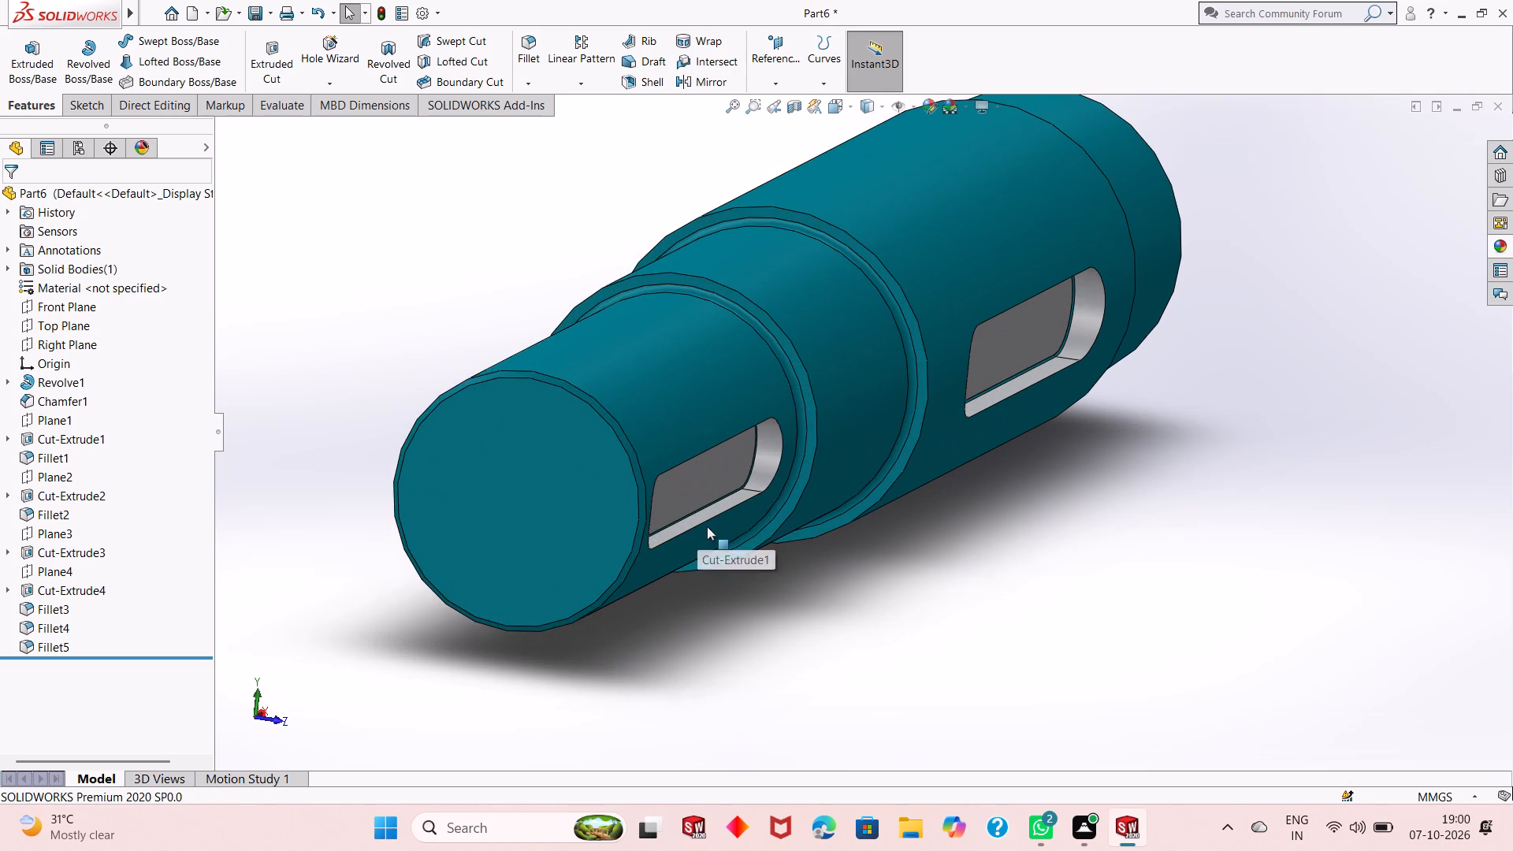
scroll(723, 526, down, 1)
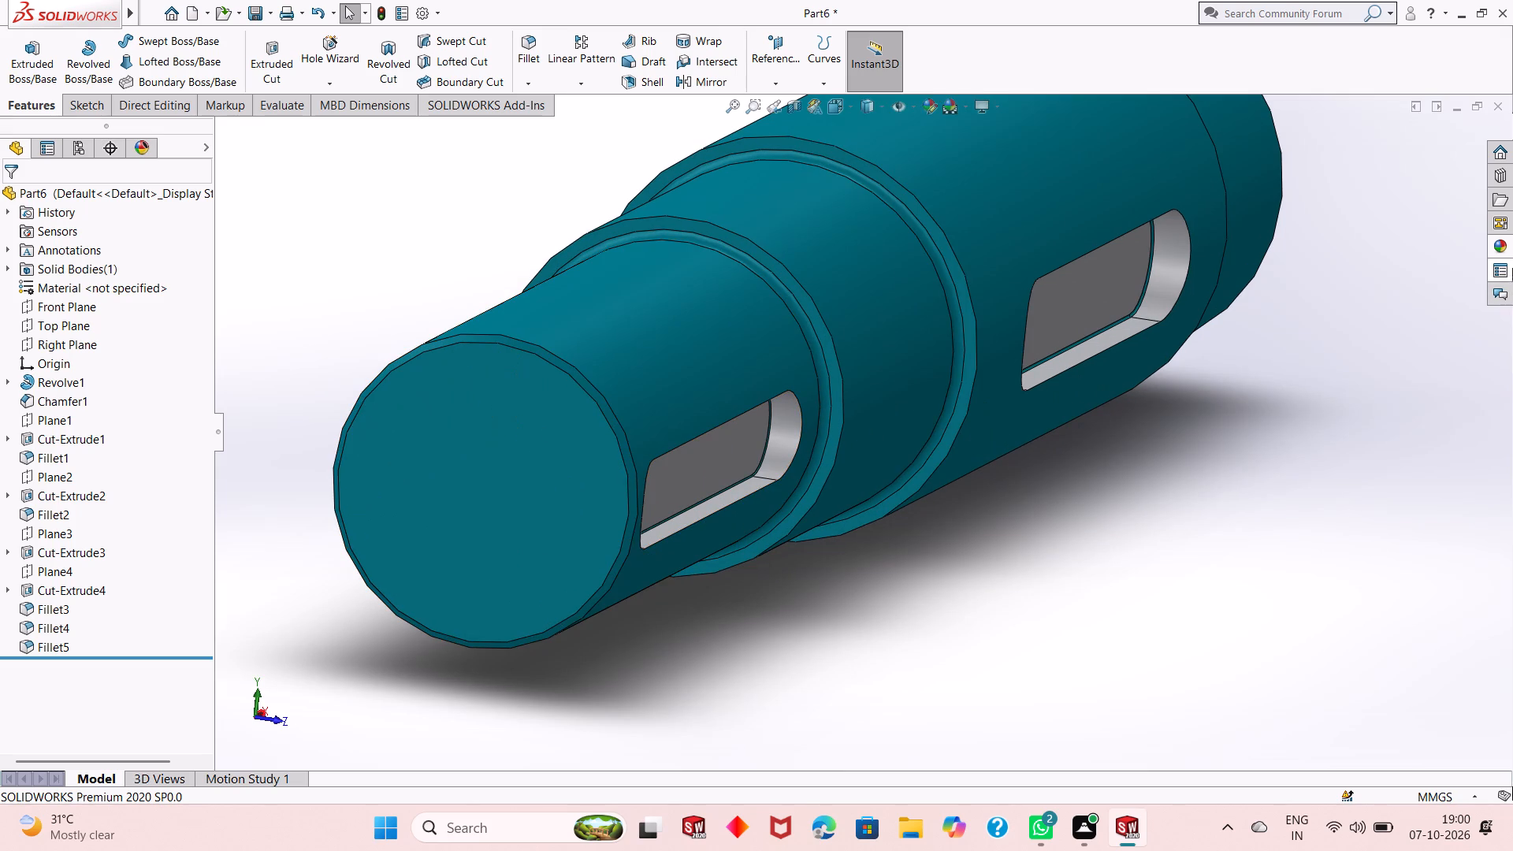
click(1497, 245)
drag(1245, 582, 831, 465)
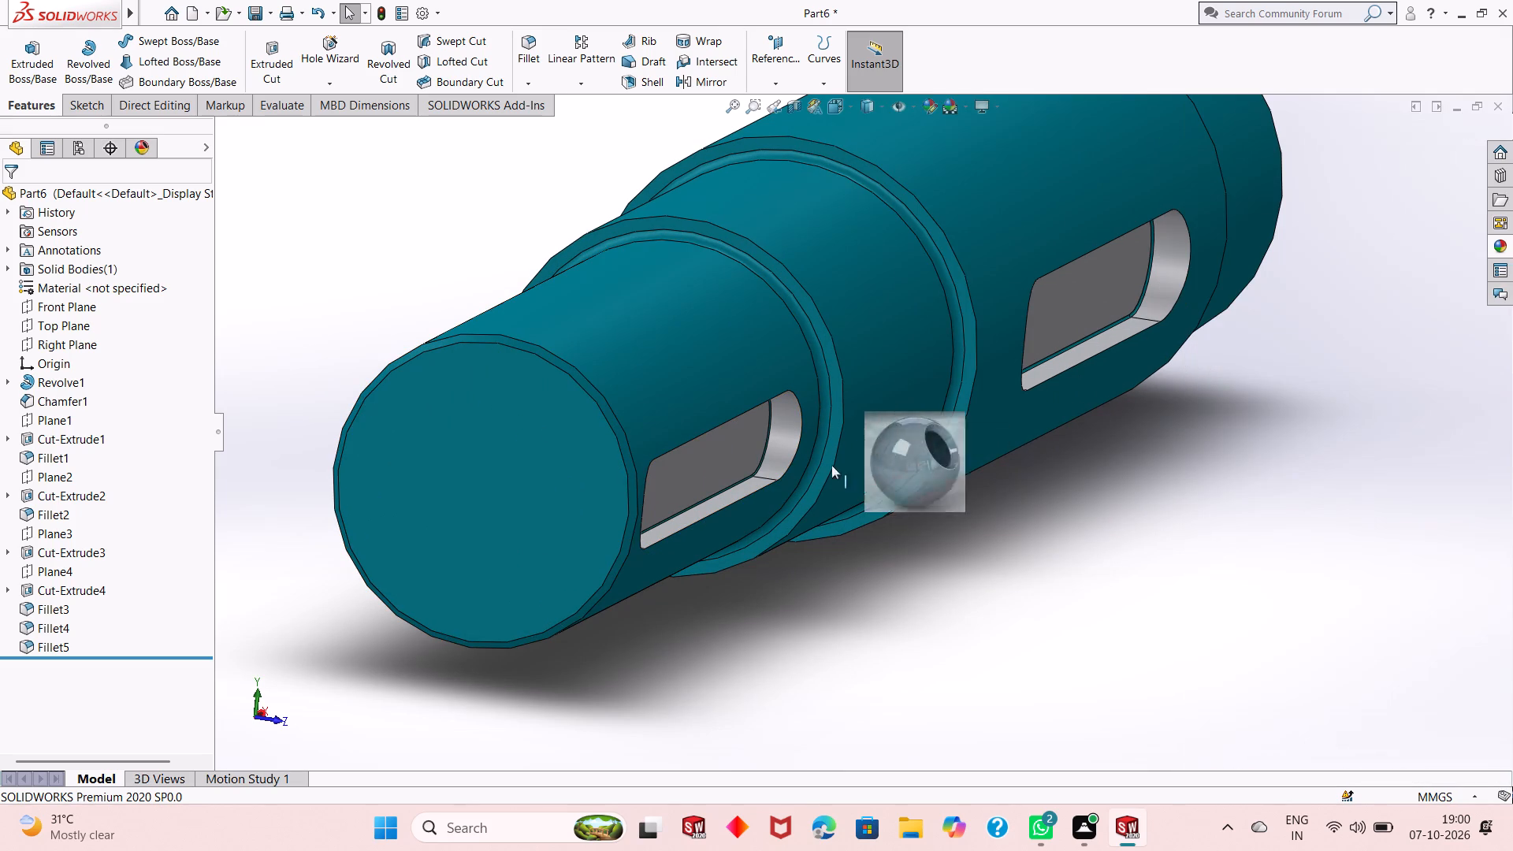
drag(831, 465, 757, 471)
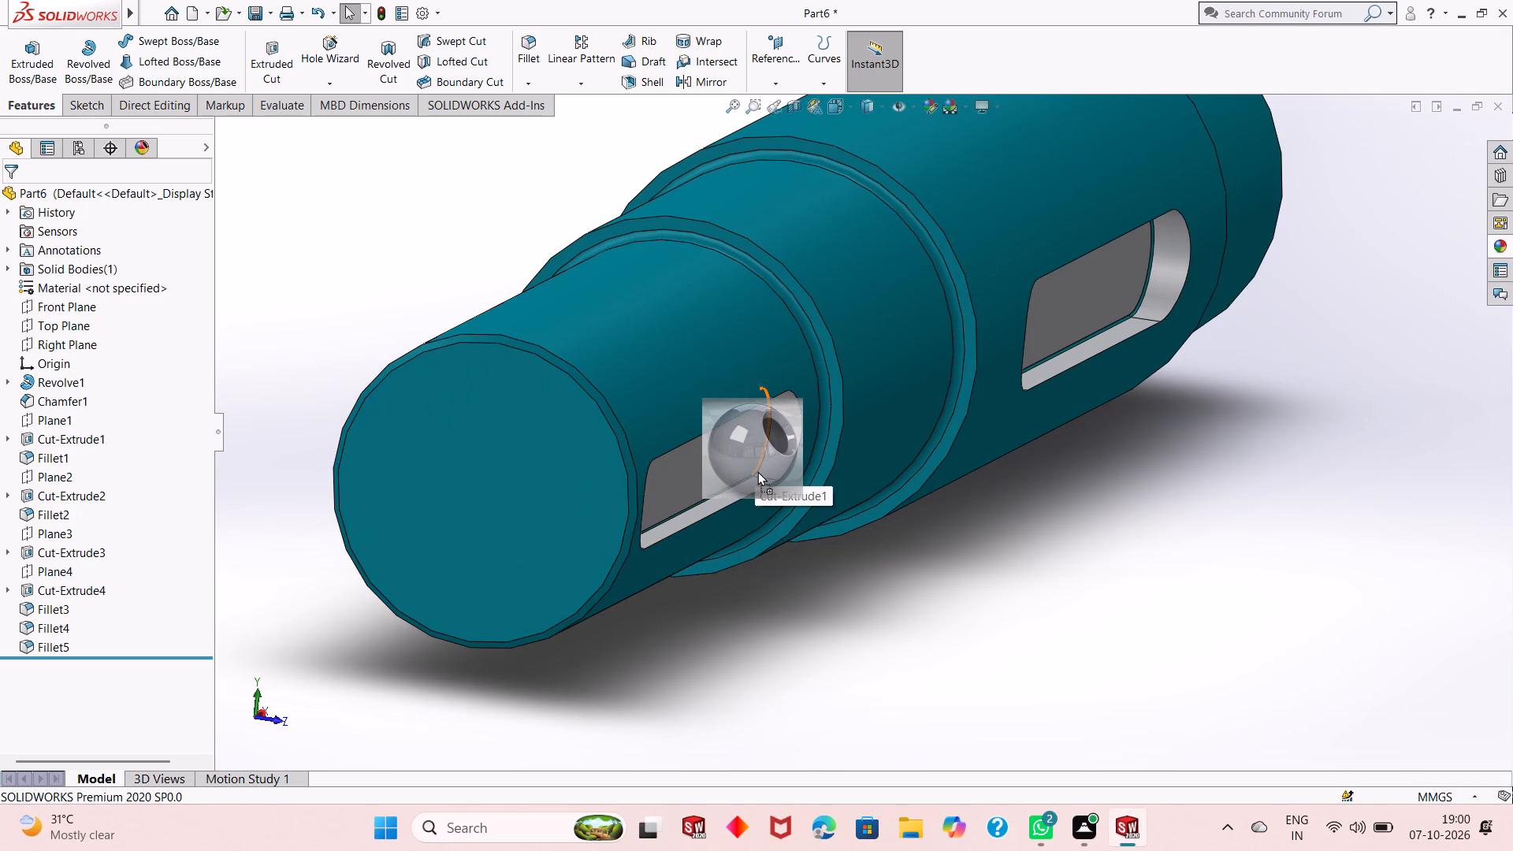
drag(757, 471, 742, 480)
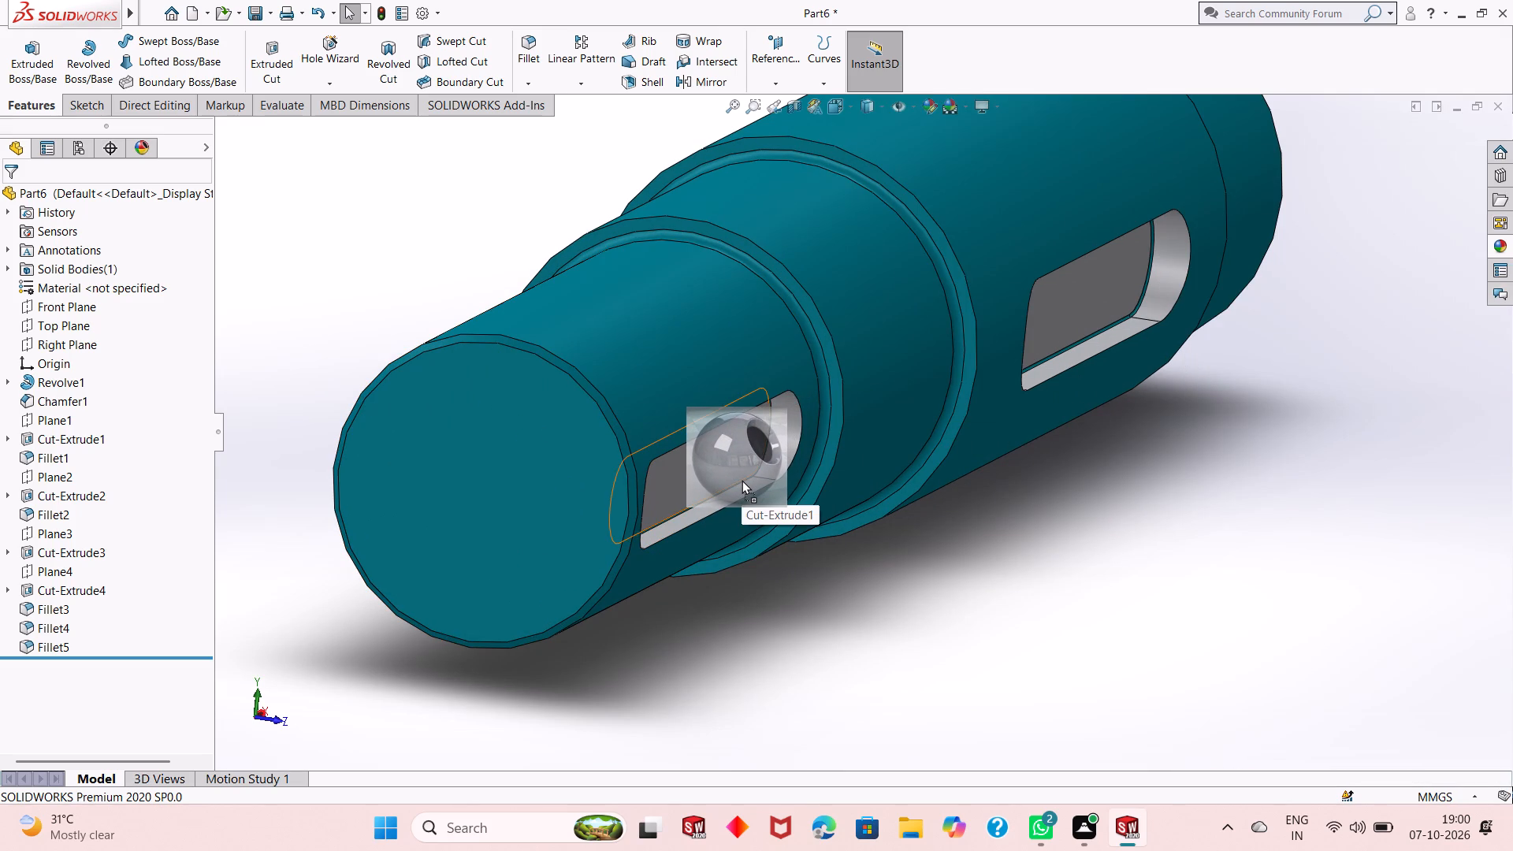
drag(742, 480, 742, 480)
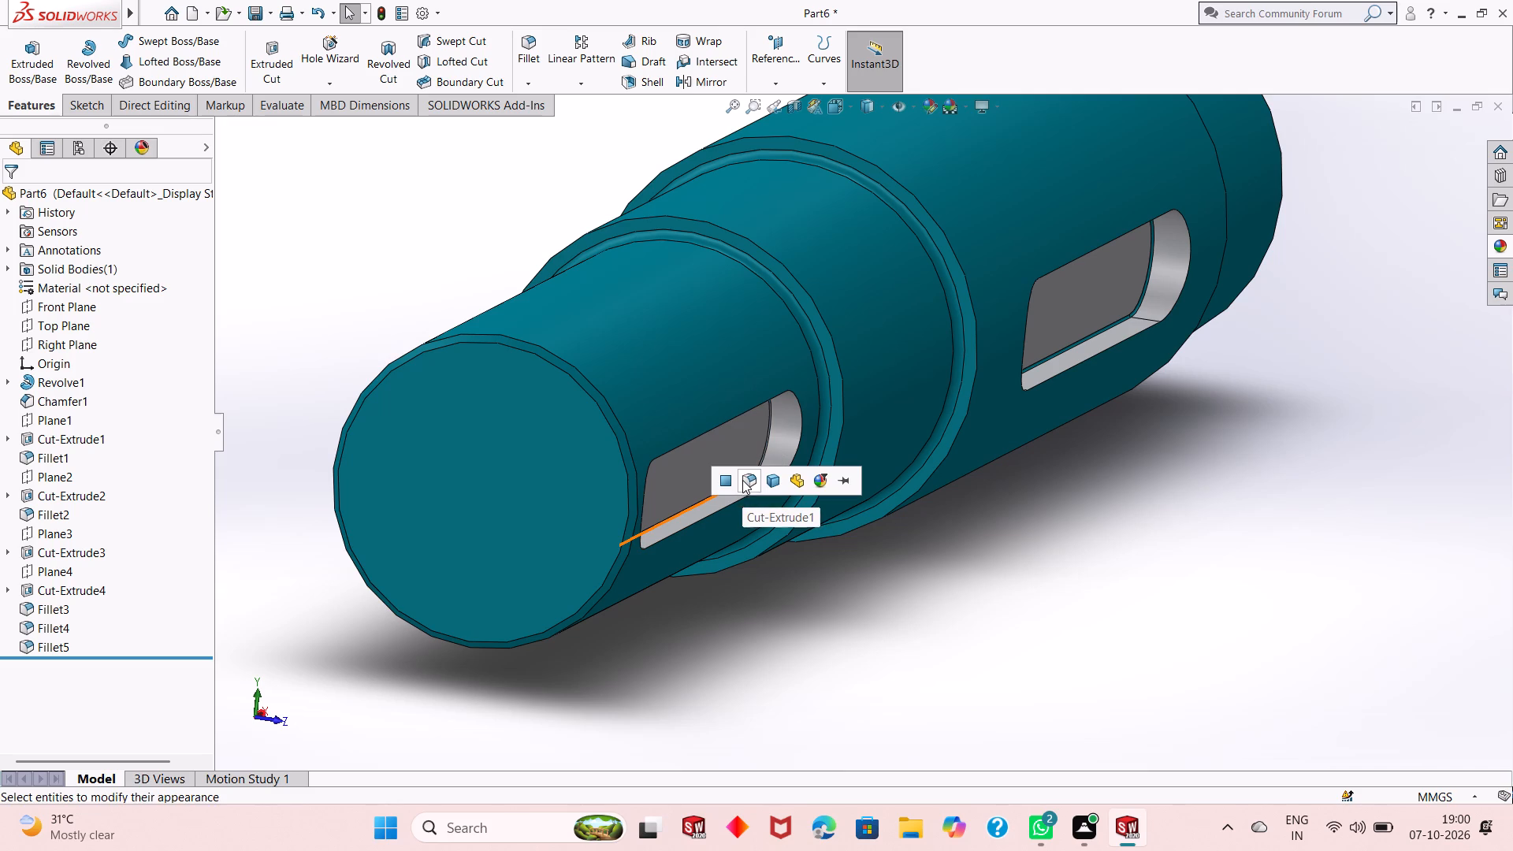
click(742, 480)
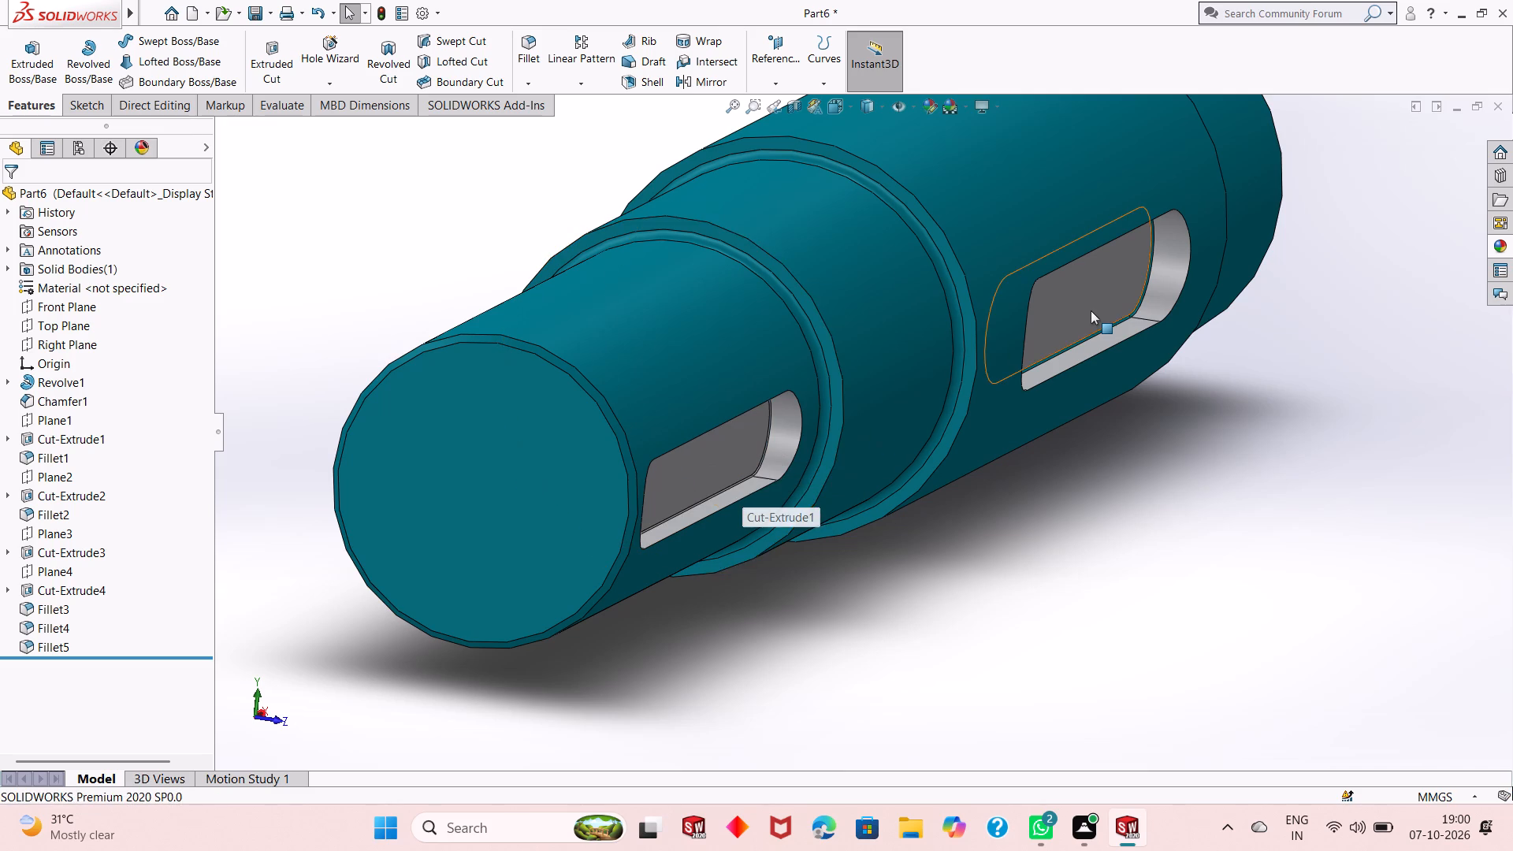
Apply the polished aluminum appearance to the floor fillet of the Cut-Extrude2 keyway in the largest-diameter section.
scroll(1091, 310, down, 2)
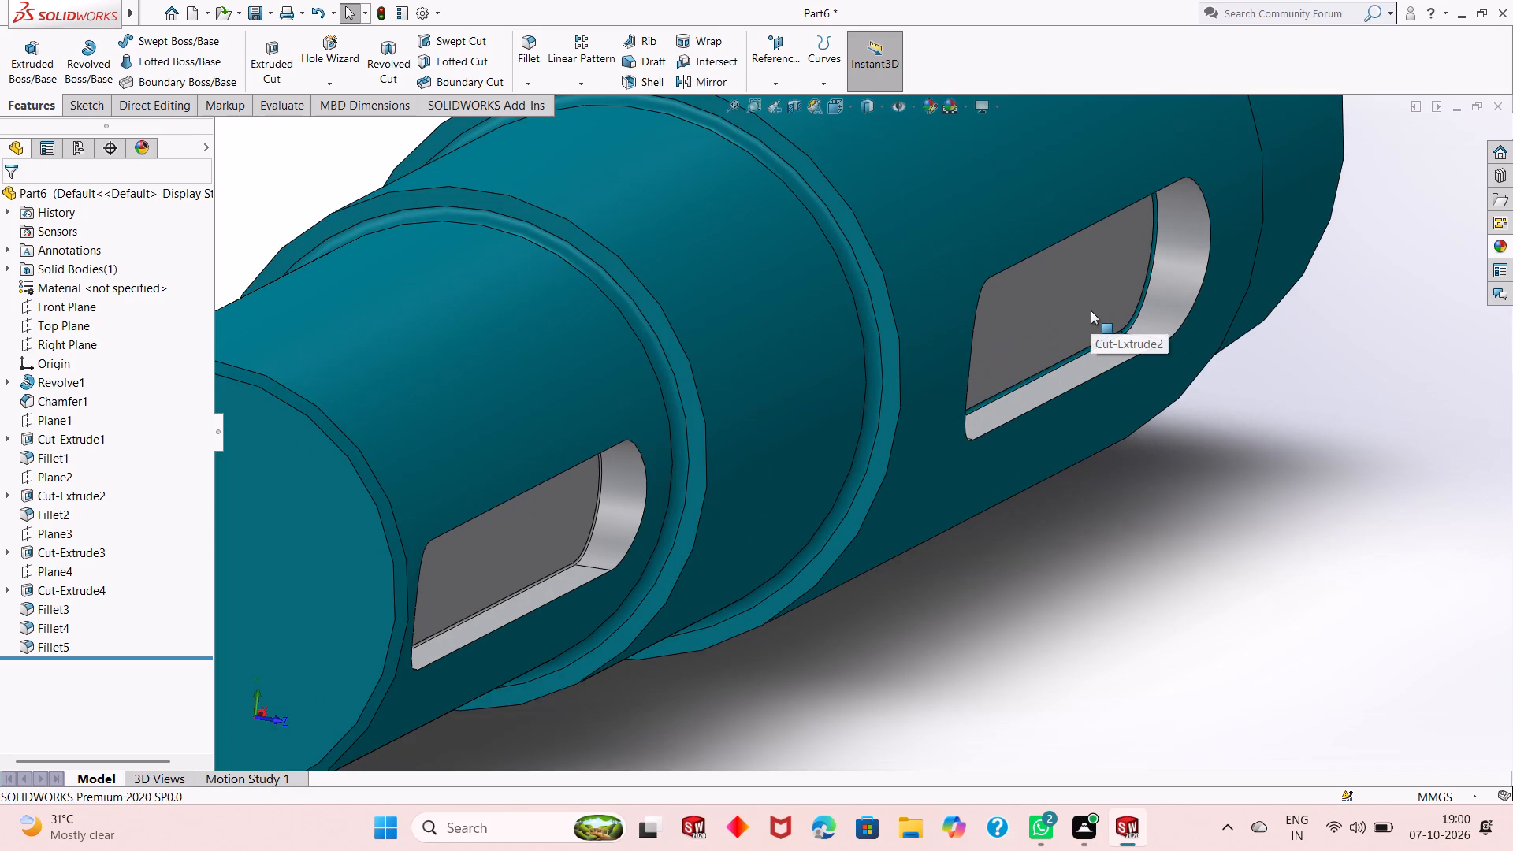
click(1503, 253)
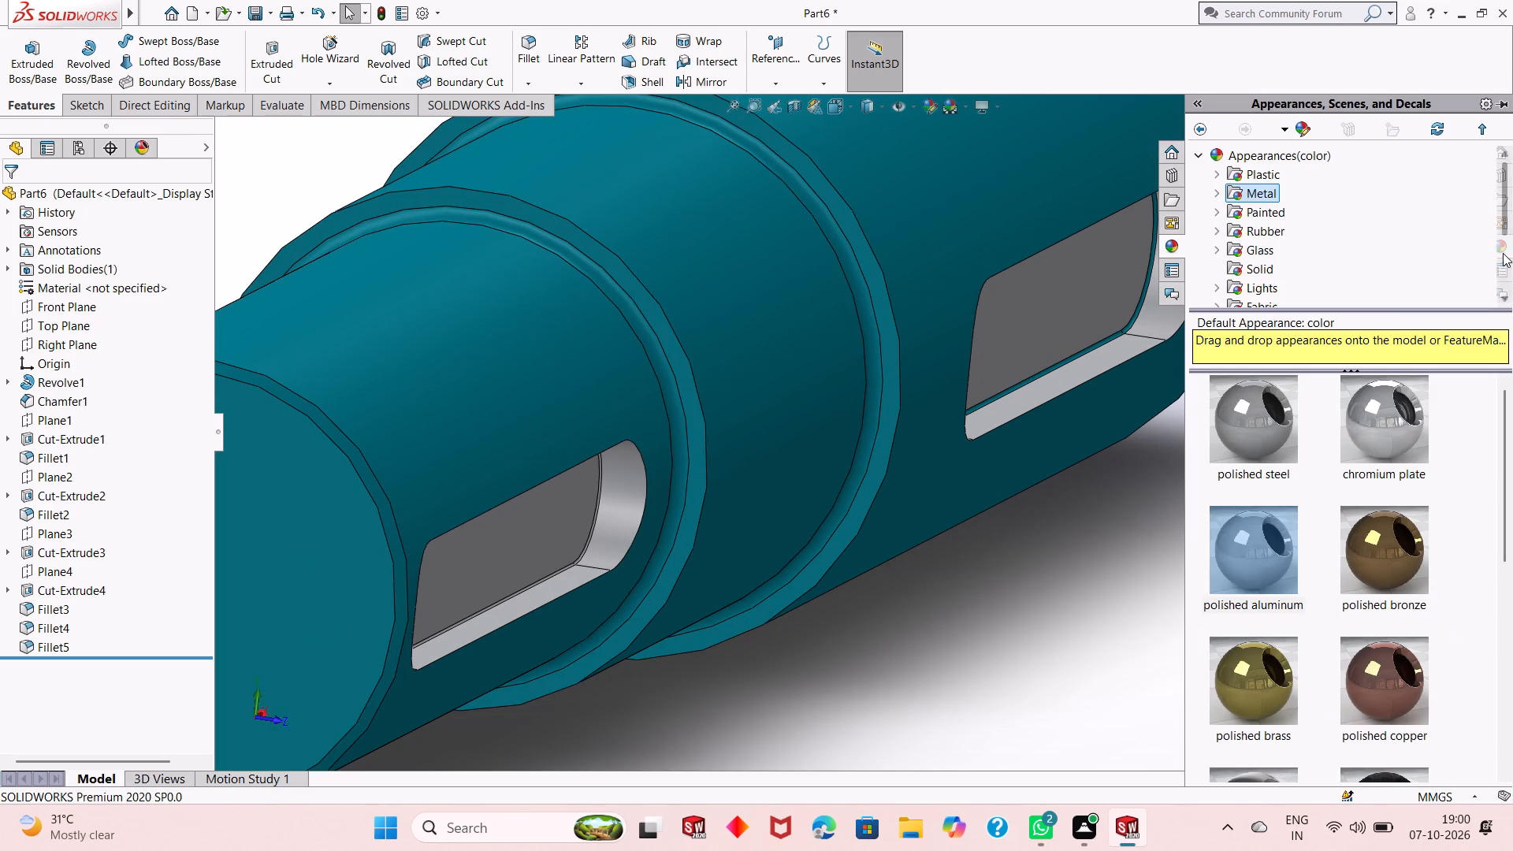
drag(1246, 552, 1064, 361)
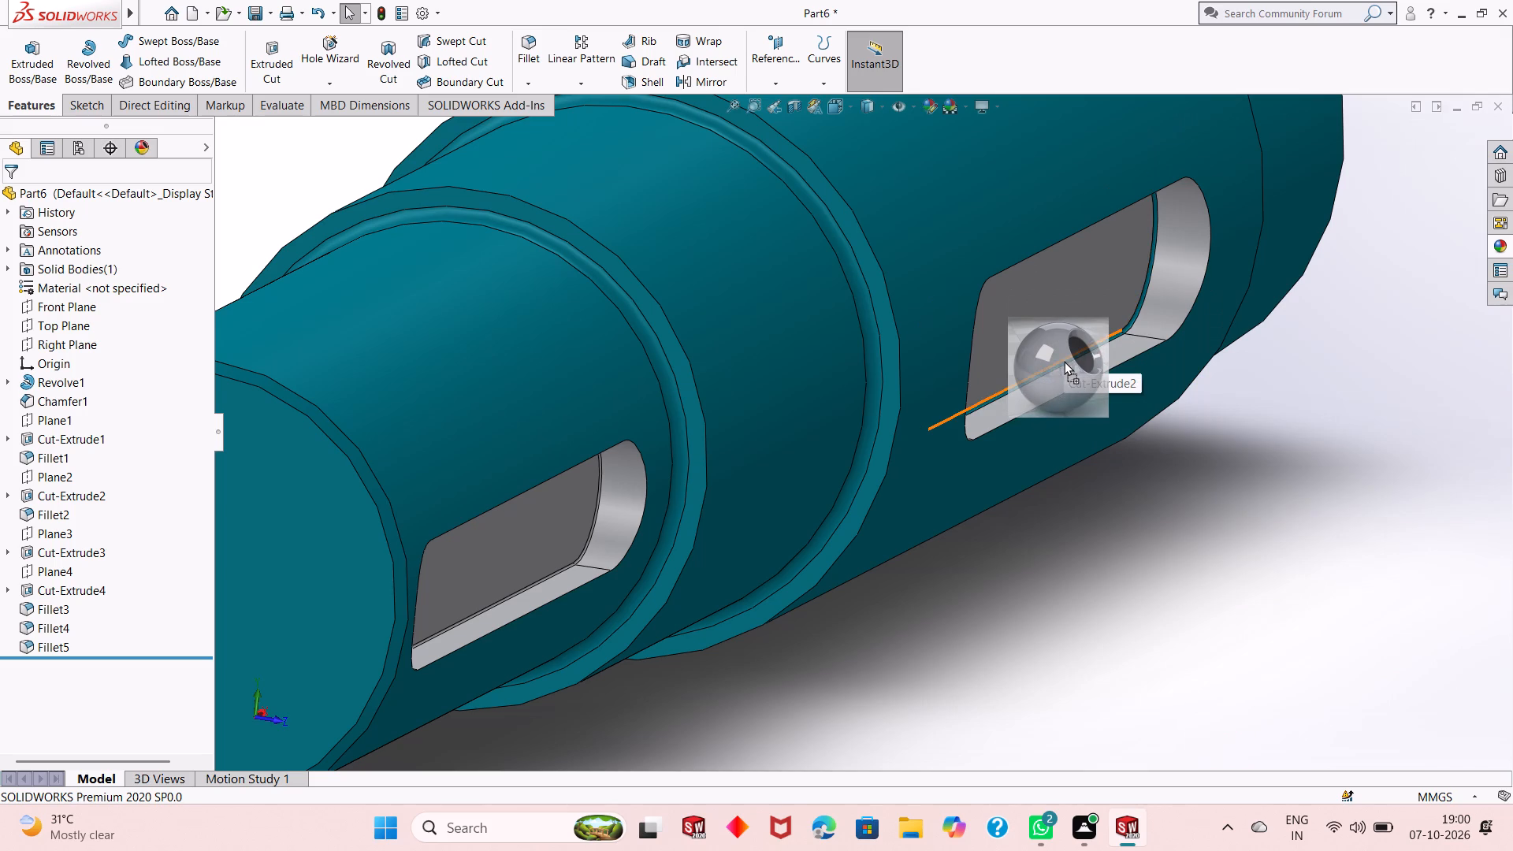
drag(1064, 361, 1065, 364)
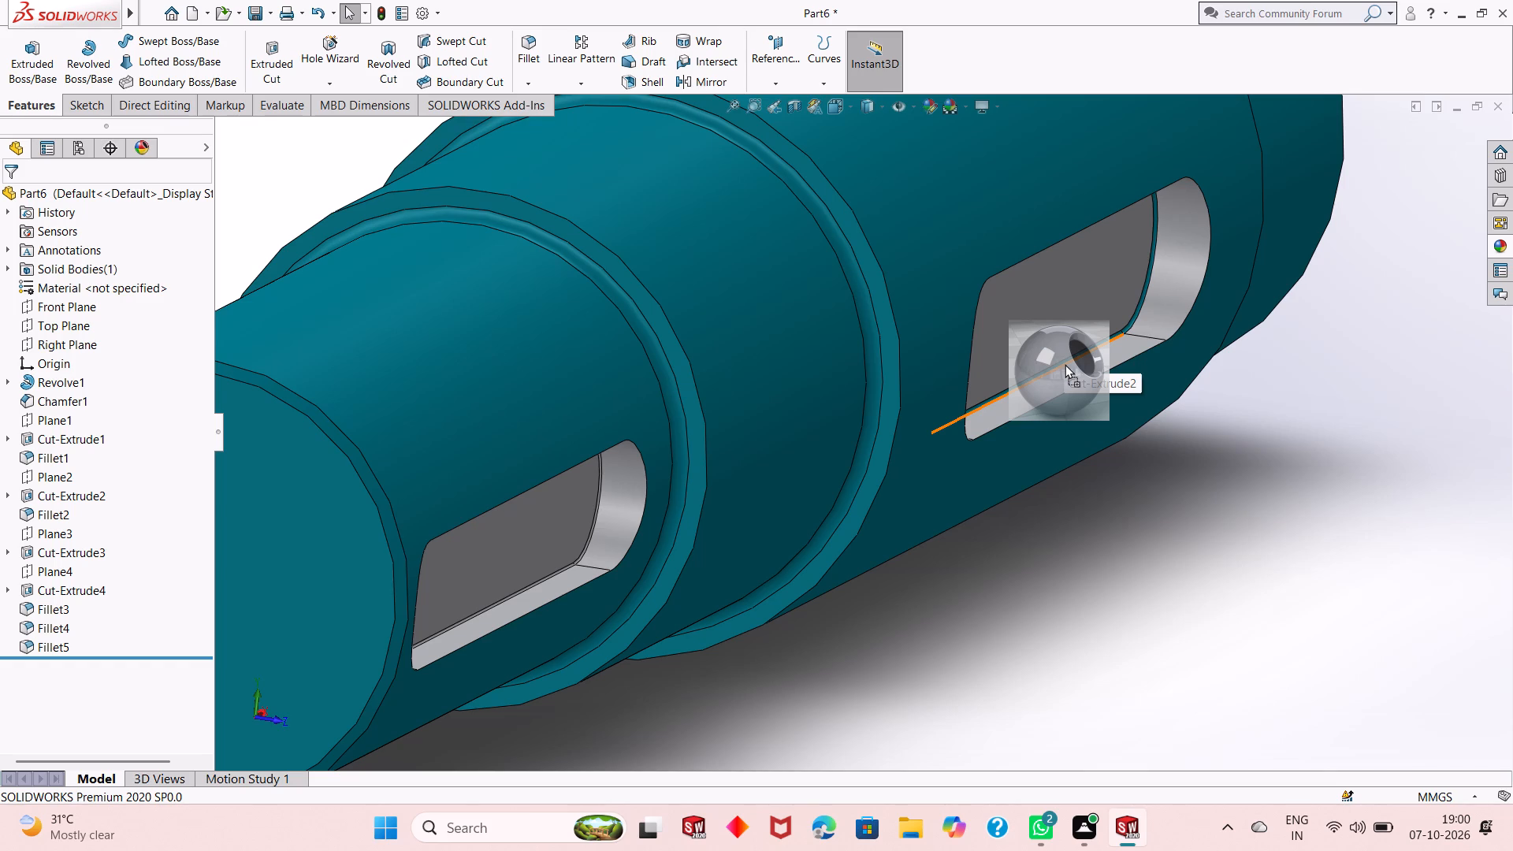
drag(1065, 364, 1069, 351)
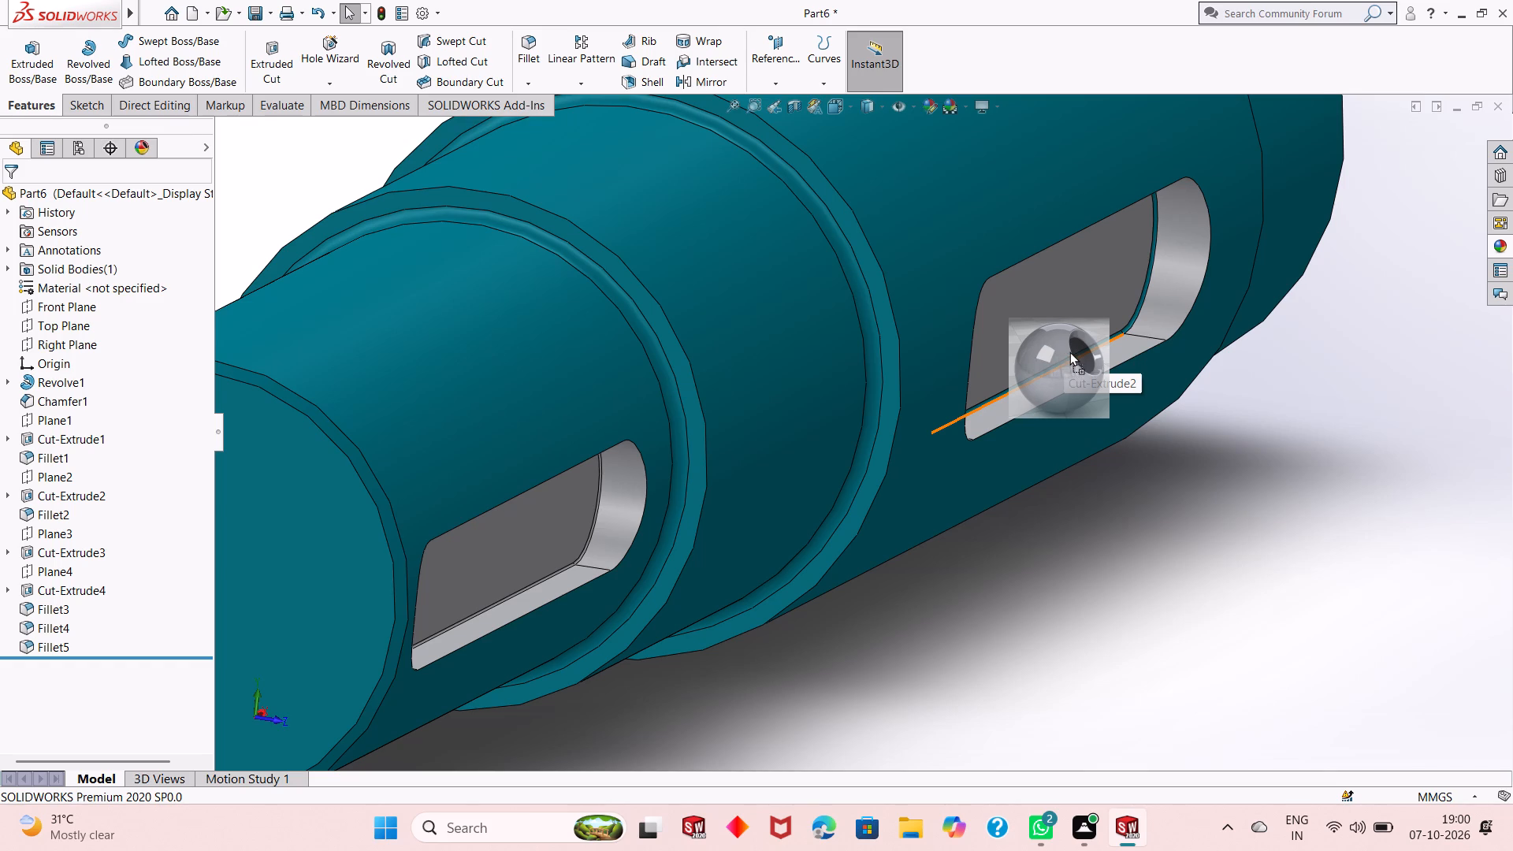
drag(1069, 351, 1079, 352)
click(1079, 352)
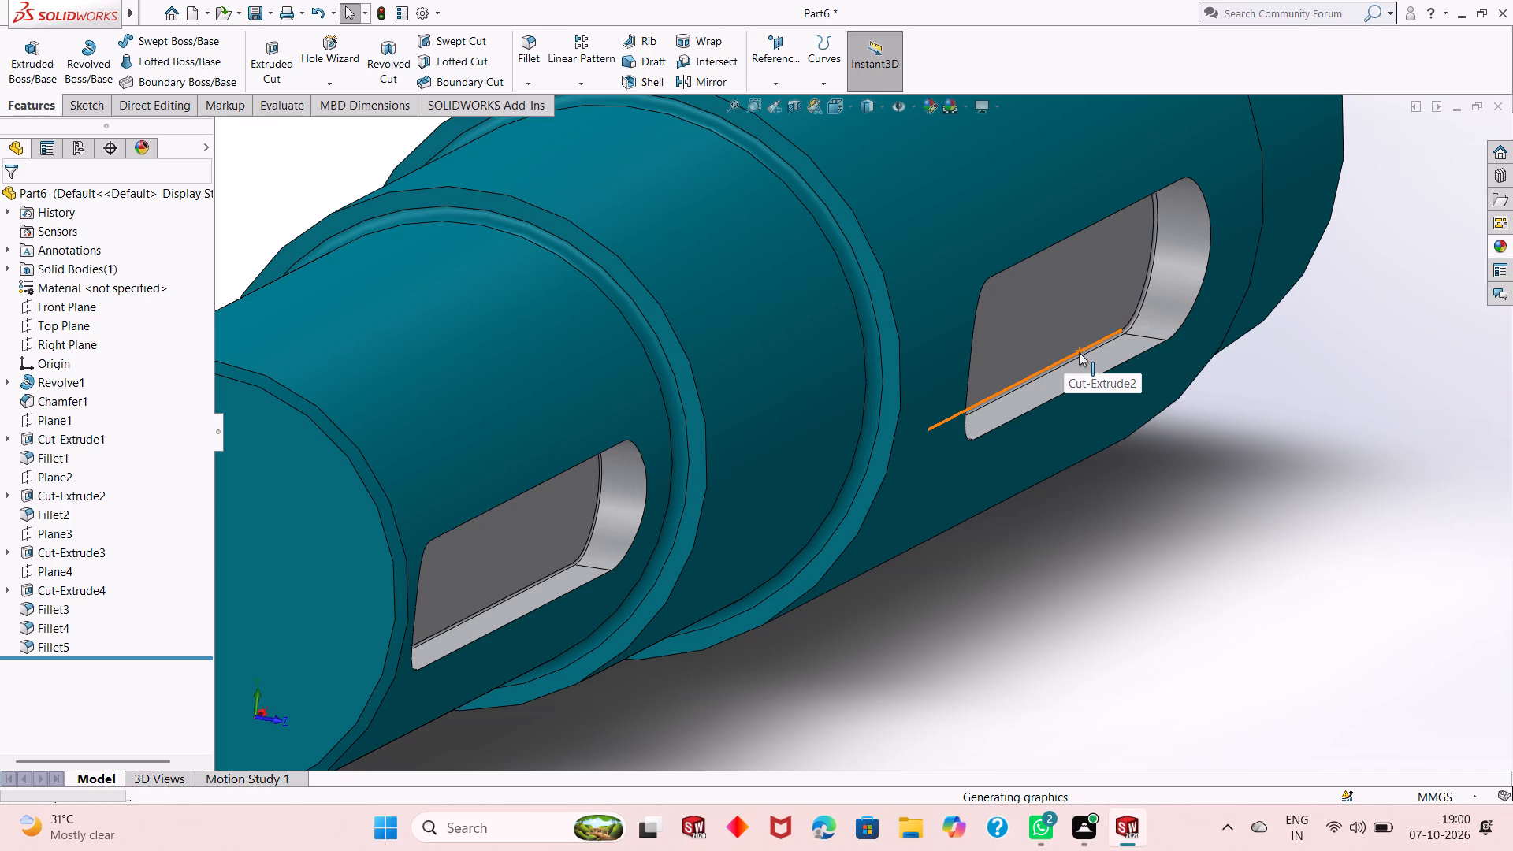
Apply the polished aluminum appearance to the Cut-Extrude3 keyway on the opposite side of the largest-diameter section.
scroll(939, 470, up, 5)
scroll(831, 313, down, 1)
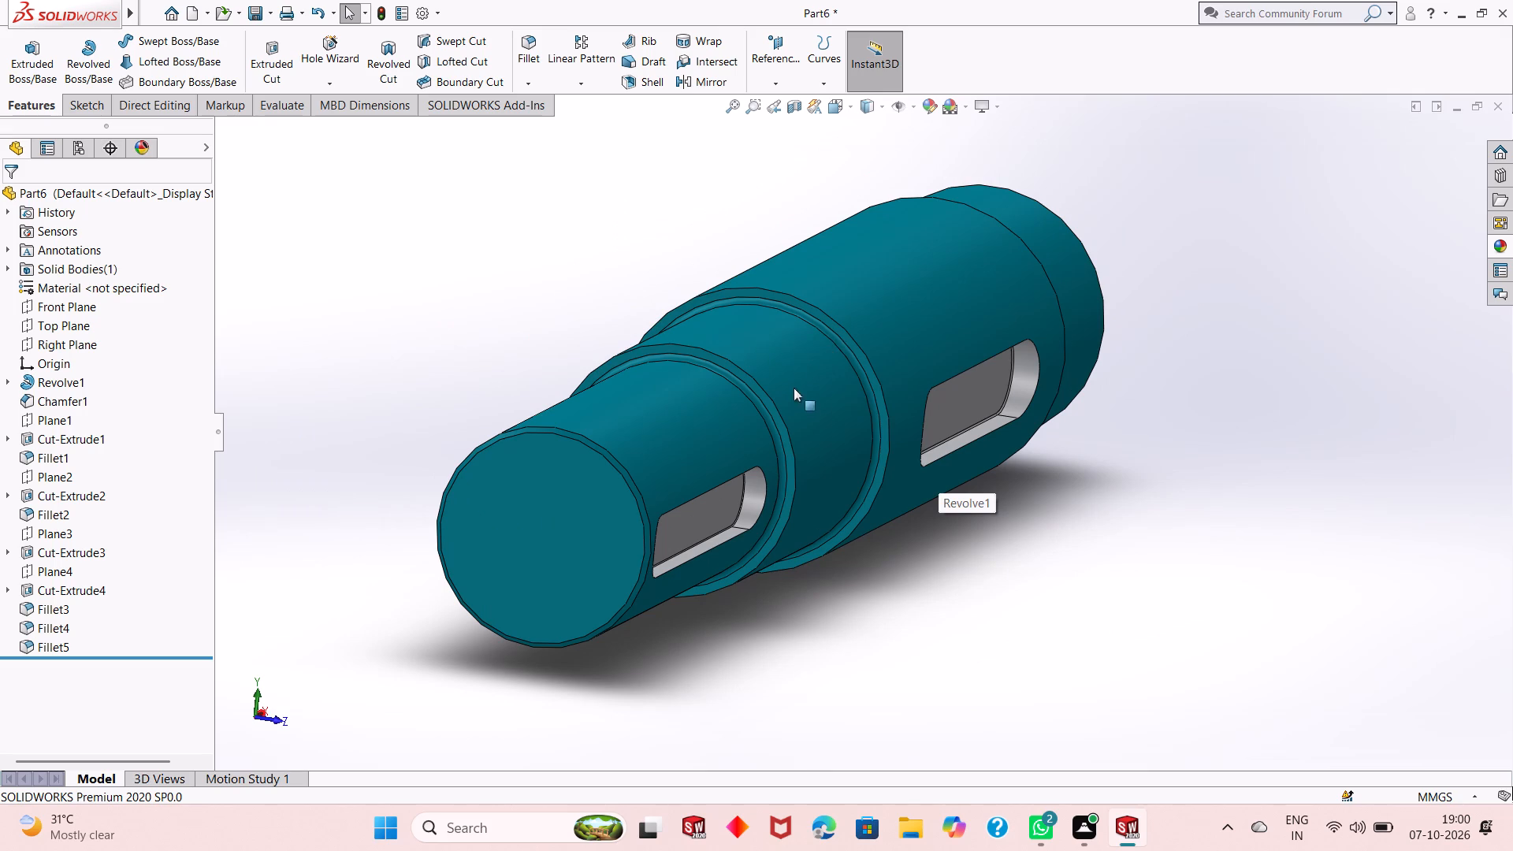
middle_drag(805, 500, 1120, 451)
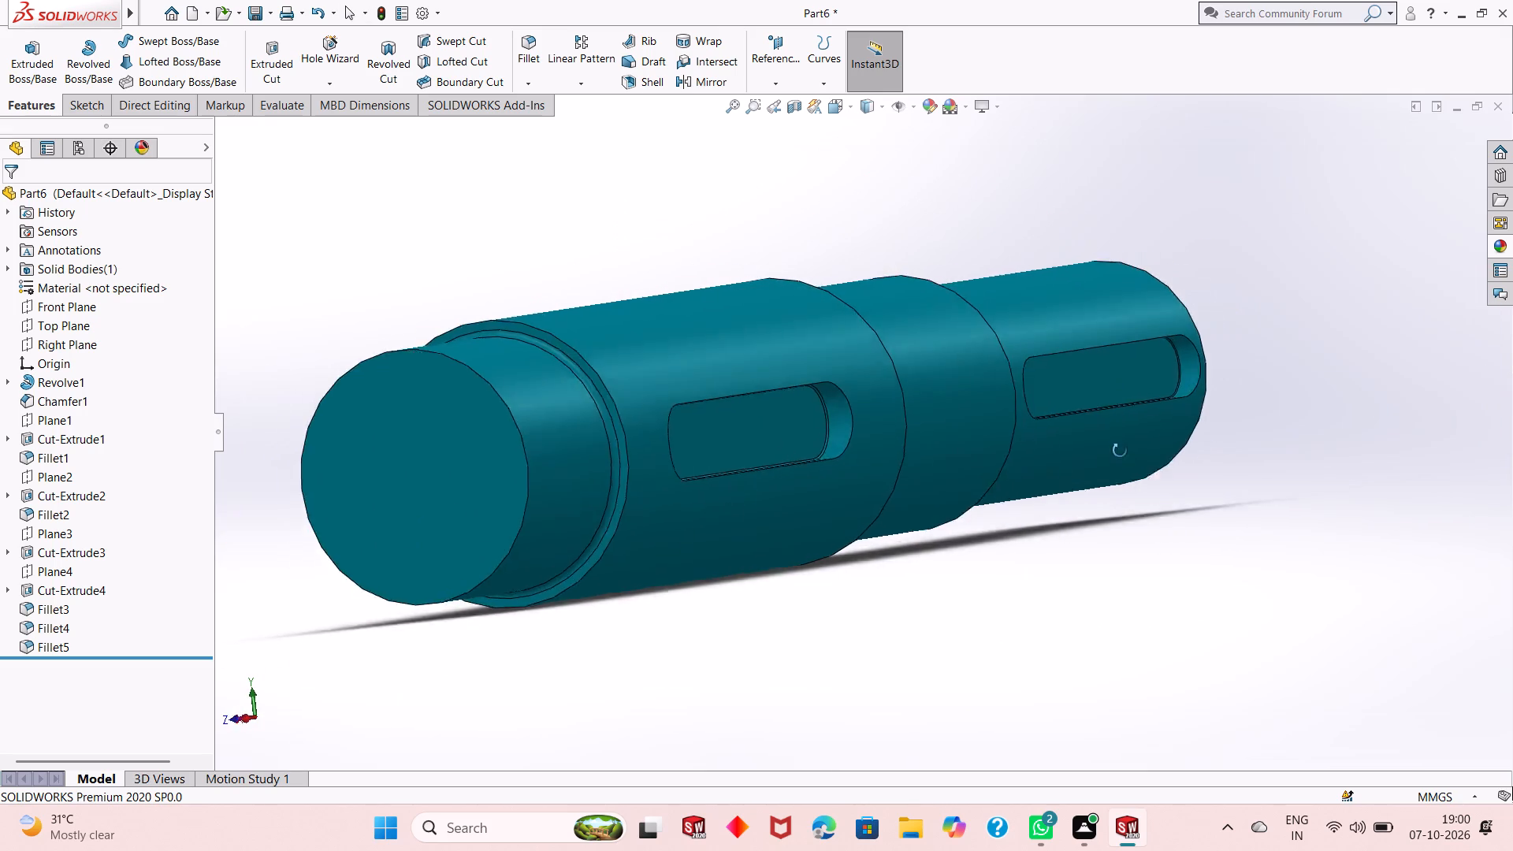
middle_drag(1120, 451, 1125, 460)
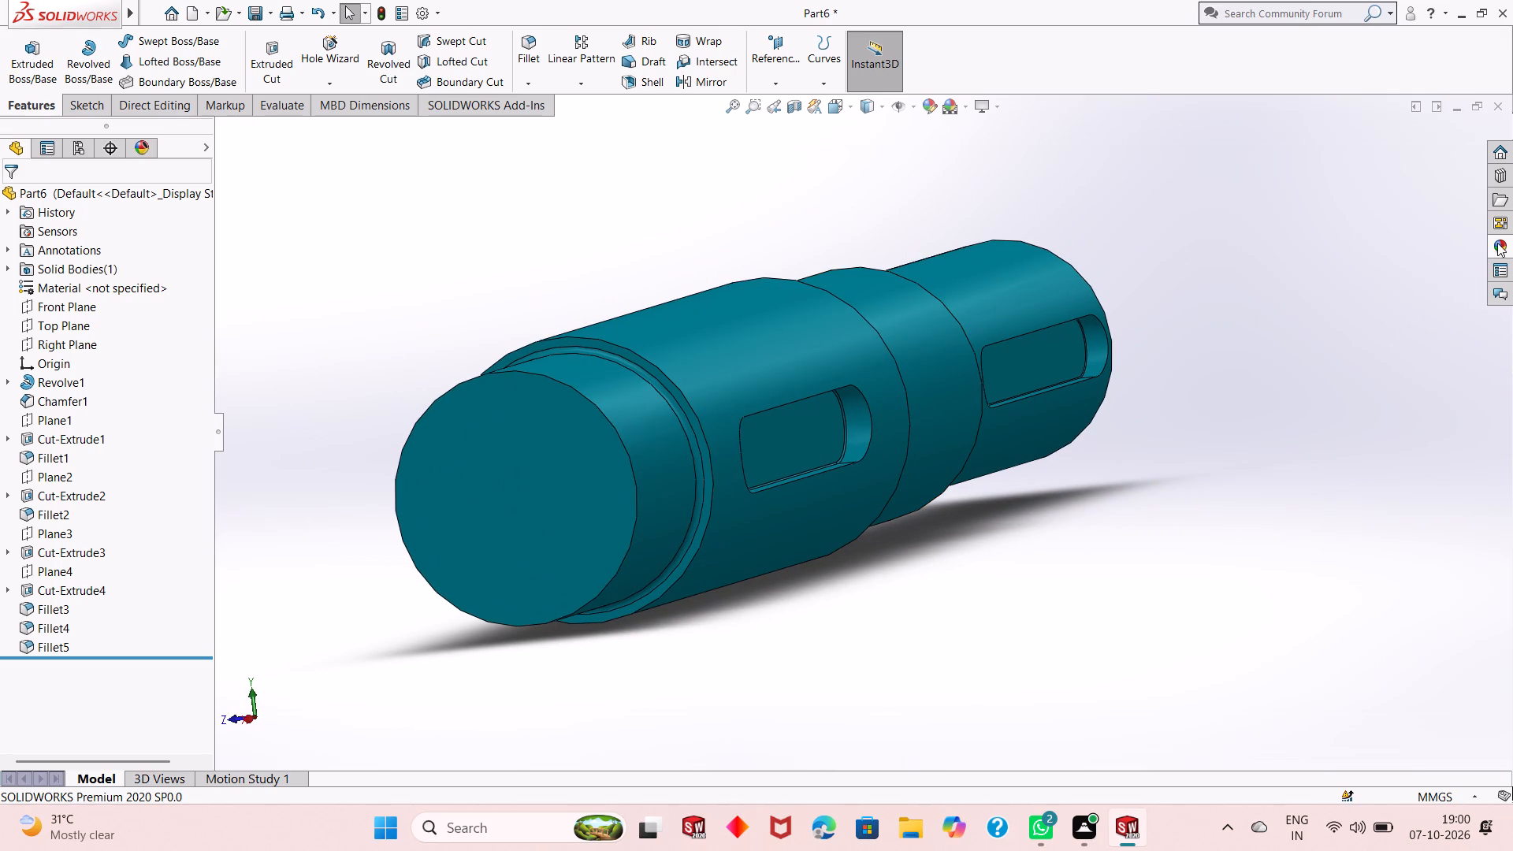
click(1497, 243)
drag(1246, 558, 861, 437)
click(863, 436)
Apply the polished aluminum appearance to the floor fillet of the Cut-Extrude3 keyway.
scroll(770, 442, down, 3)
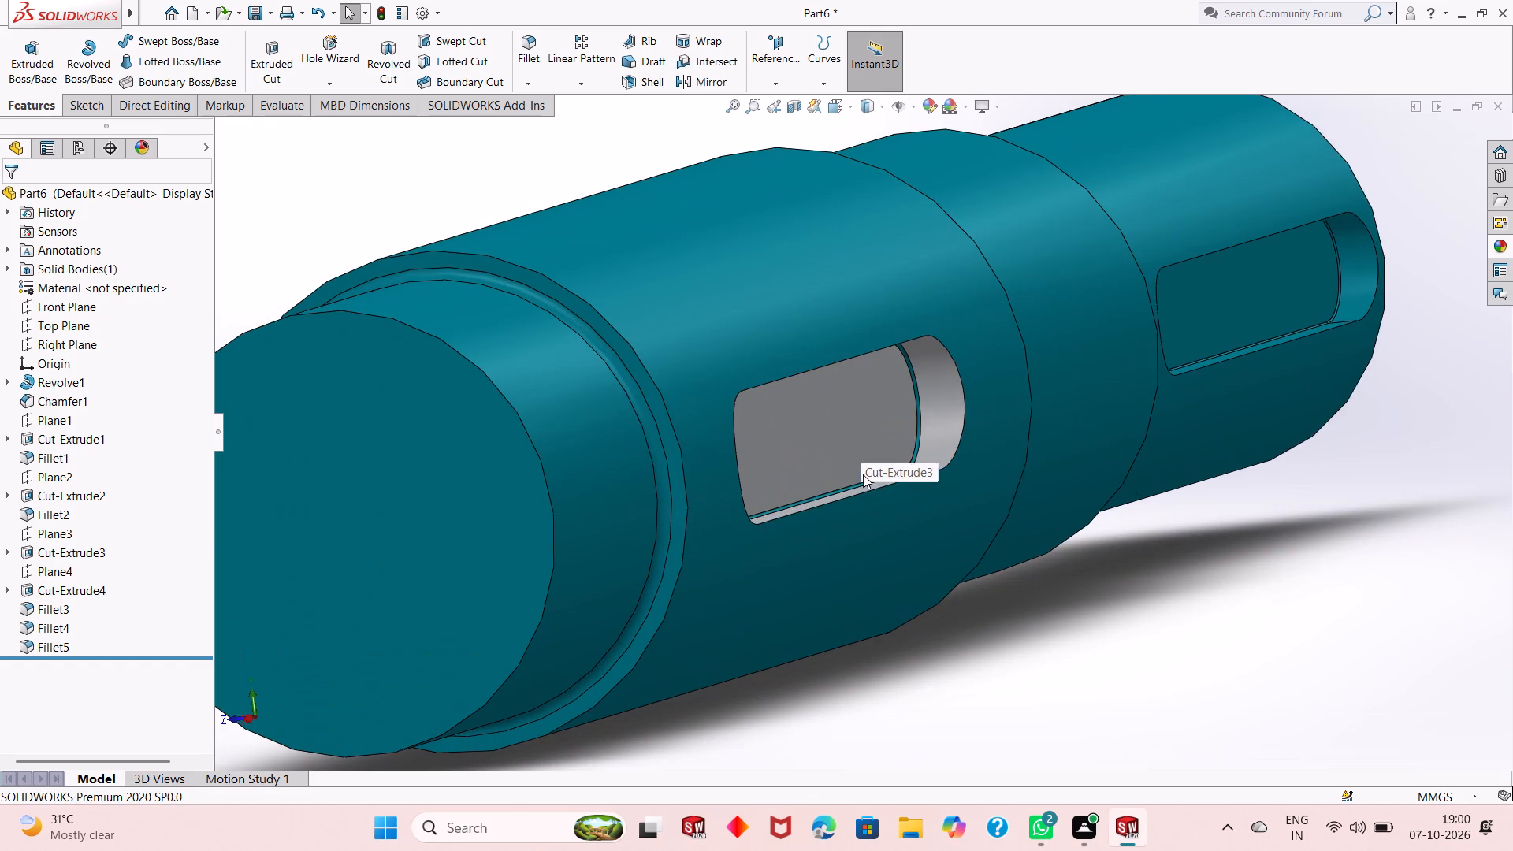
click(1496, 244)
drag(1266, 552, 917, 411)
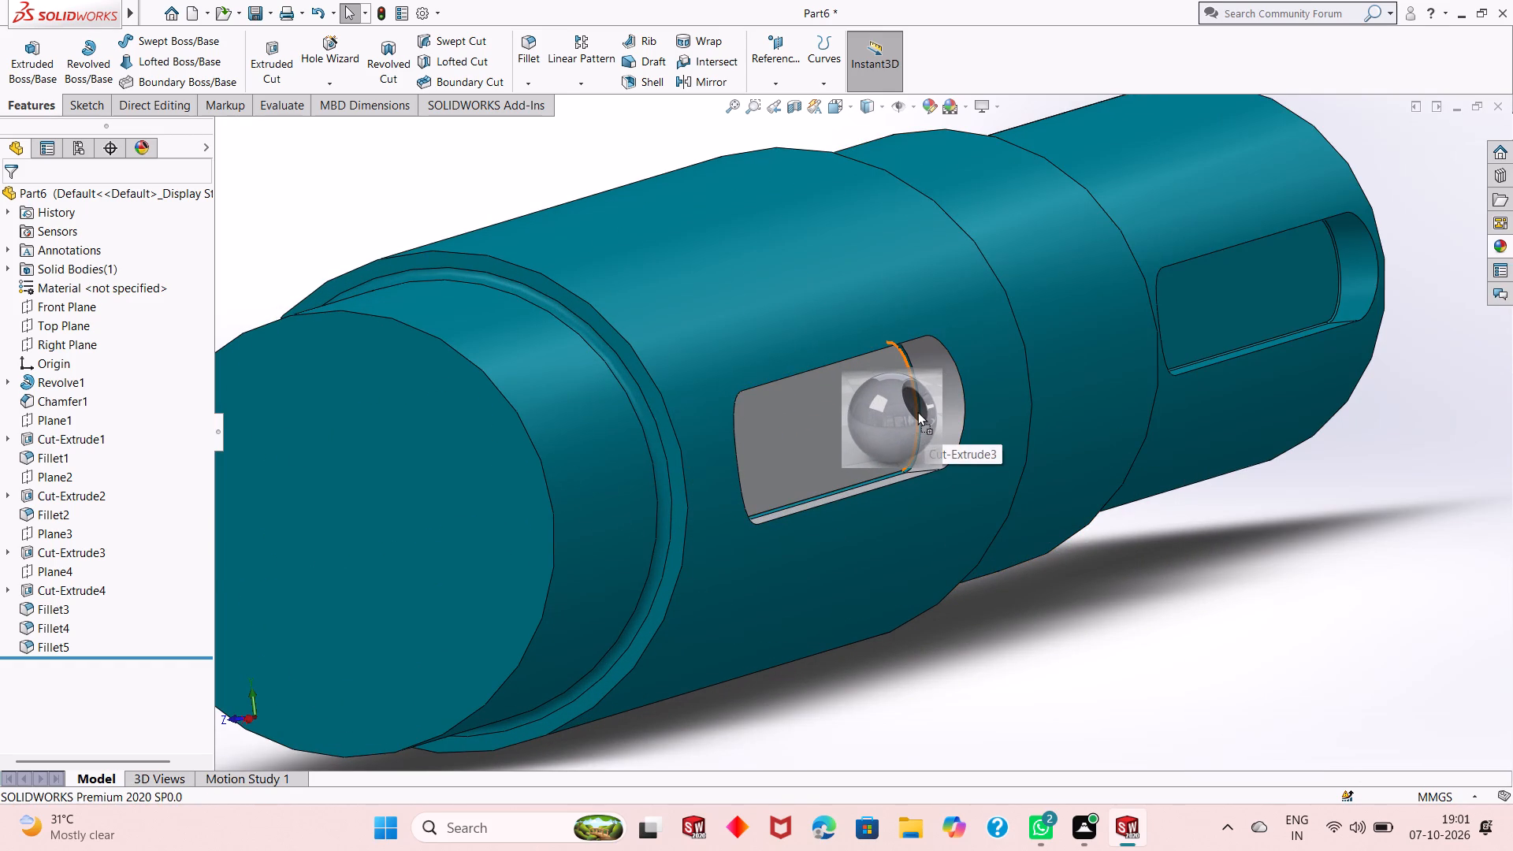
drag(917, 411, 919, 414)
click(928, 415)
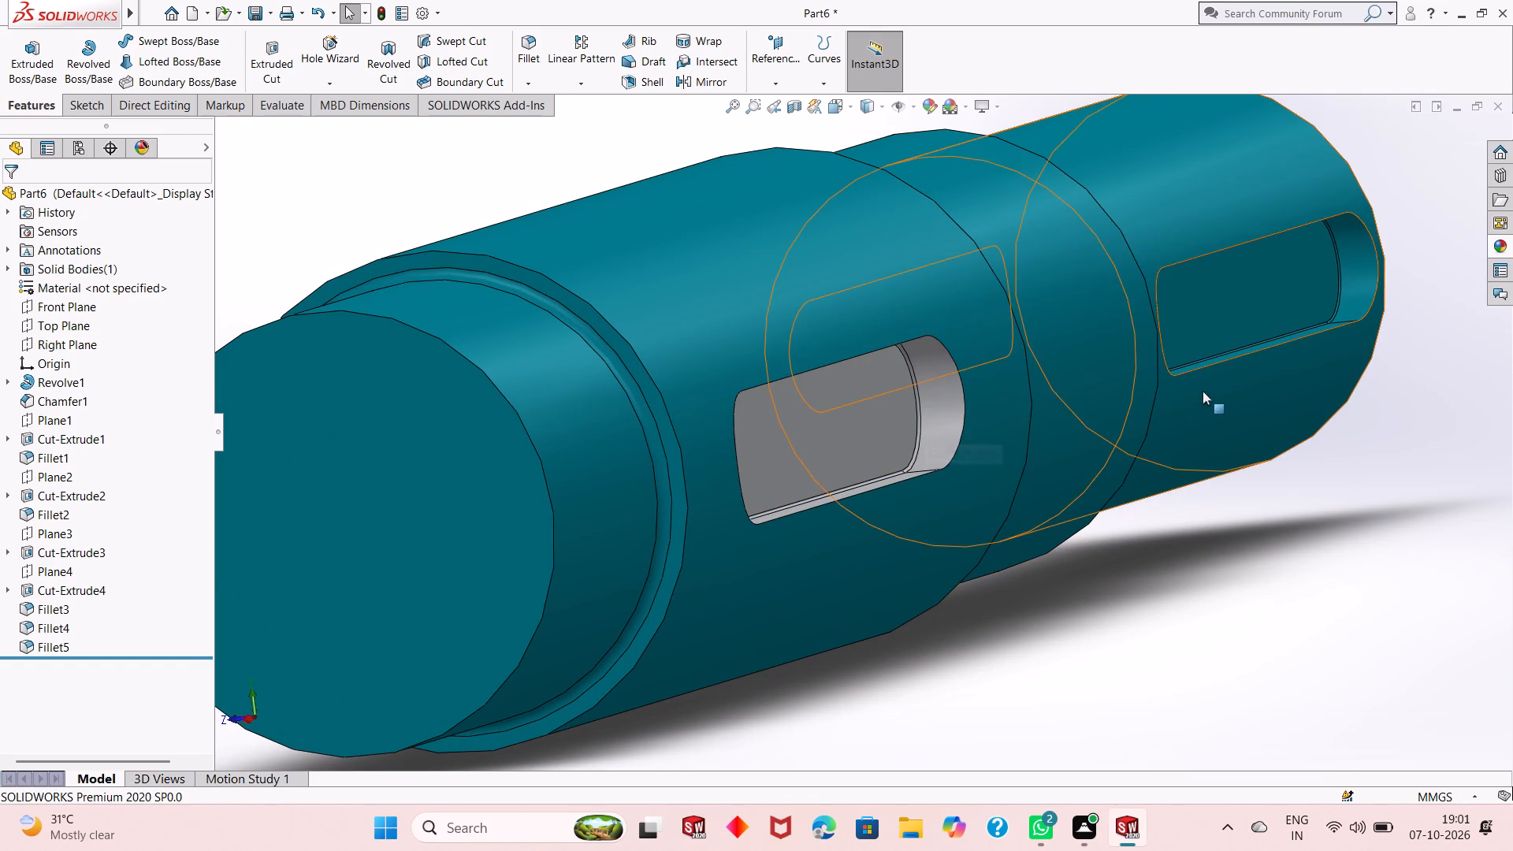
Apply the polished aluminum appearance to the Cut-Extrude4 keyway on the opposite side of the chamfered-end section.
scroll(1113, 526, up, 1)
scroll(1267, 235, down, 2)
scroll(1166, 384, down, 1)
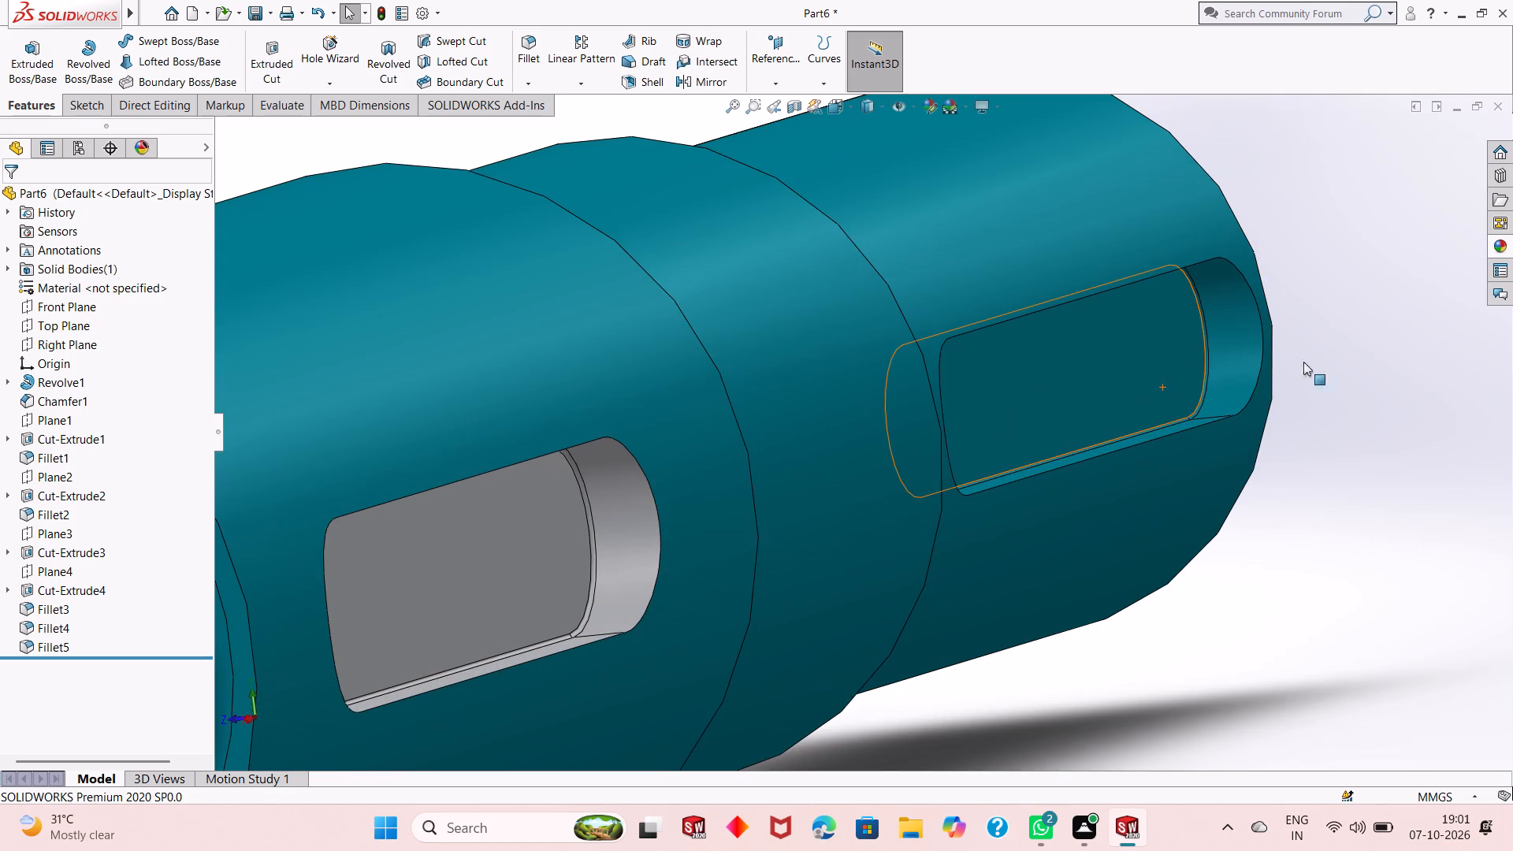
click(1496, 242)
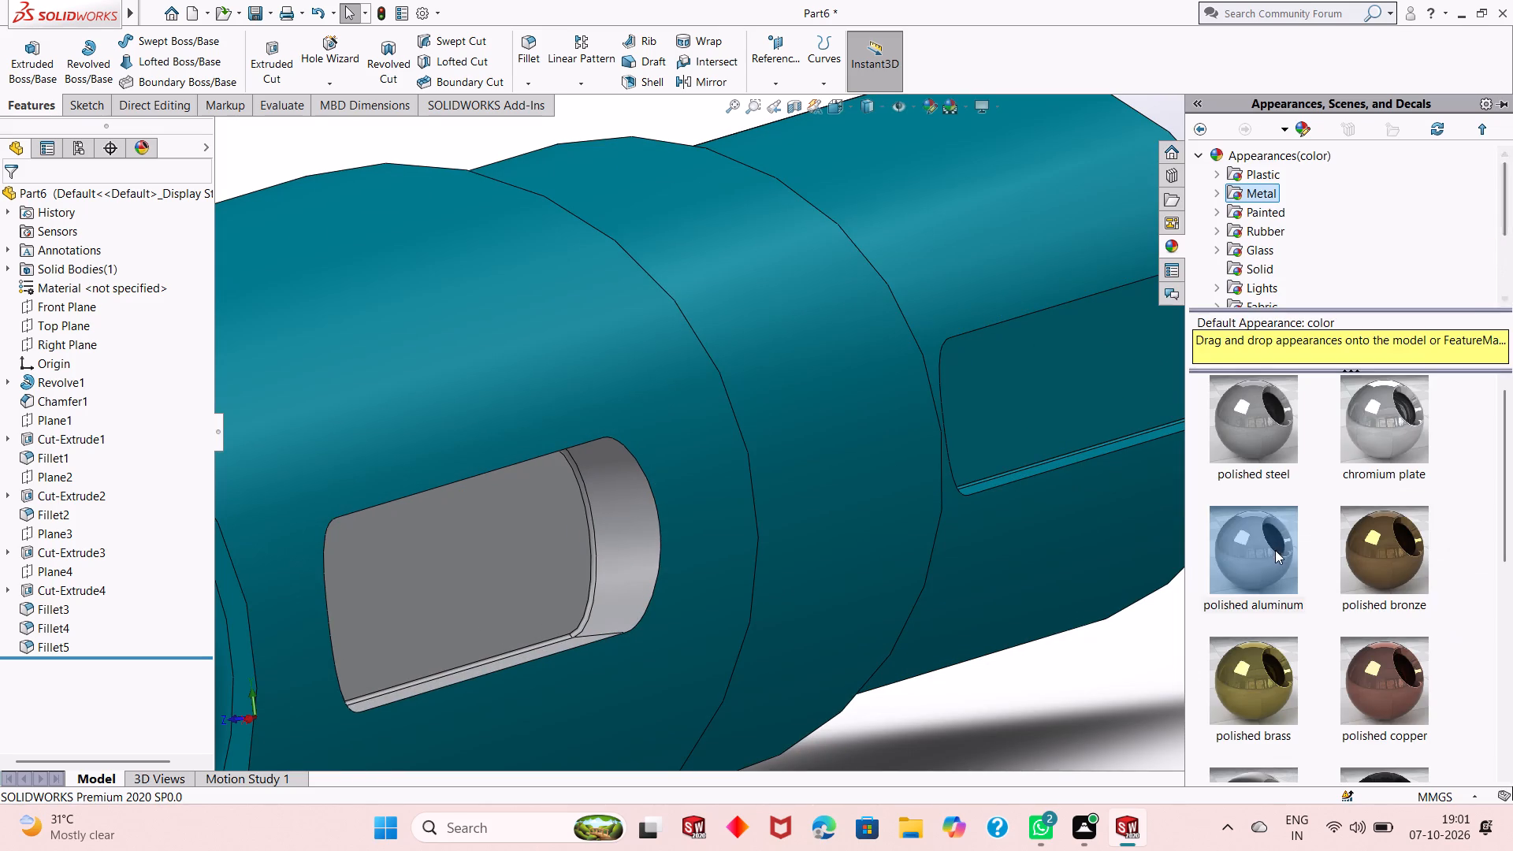
drag(1275, 550, 1131, 377)
click(1136, 374)
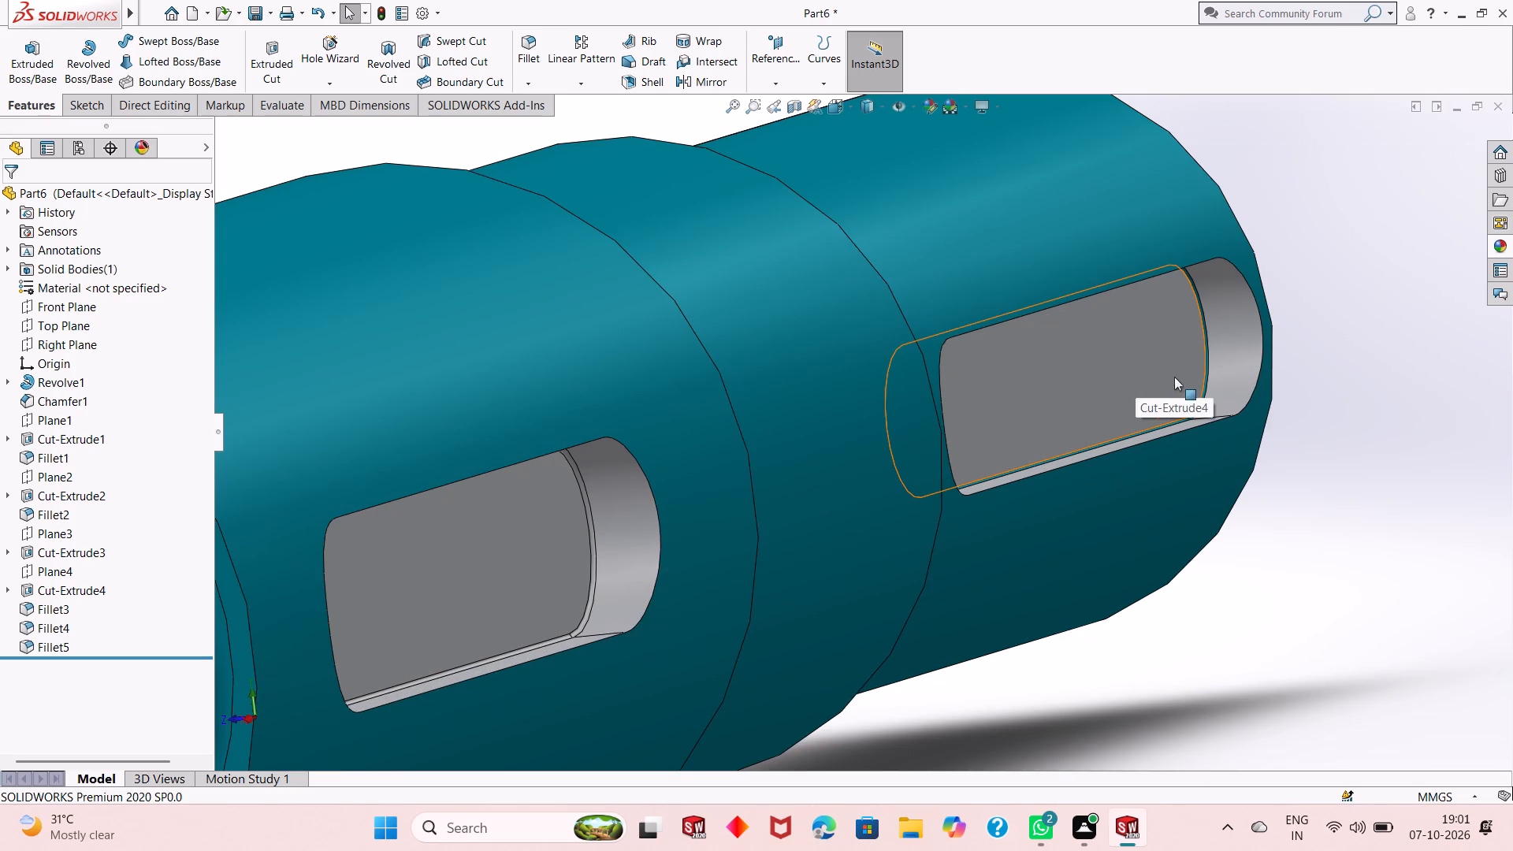
Apply the polished aluminum appearance to Fillet4, the floor fillet of the Cut-Extrude4 keyway.
click(1509, 249)
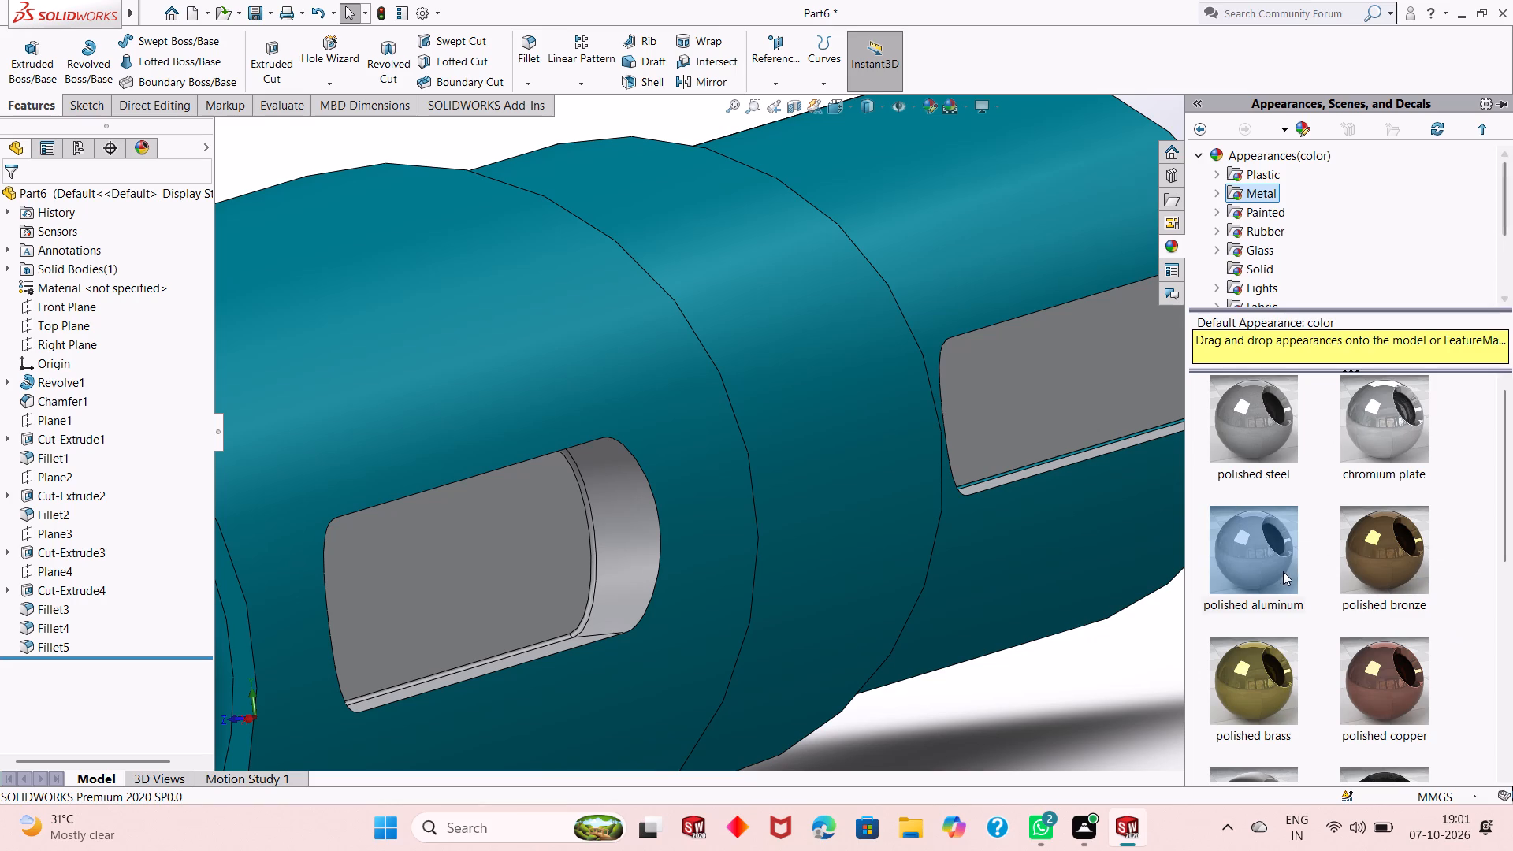
drag(1270, 555, 1077, 449)
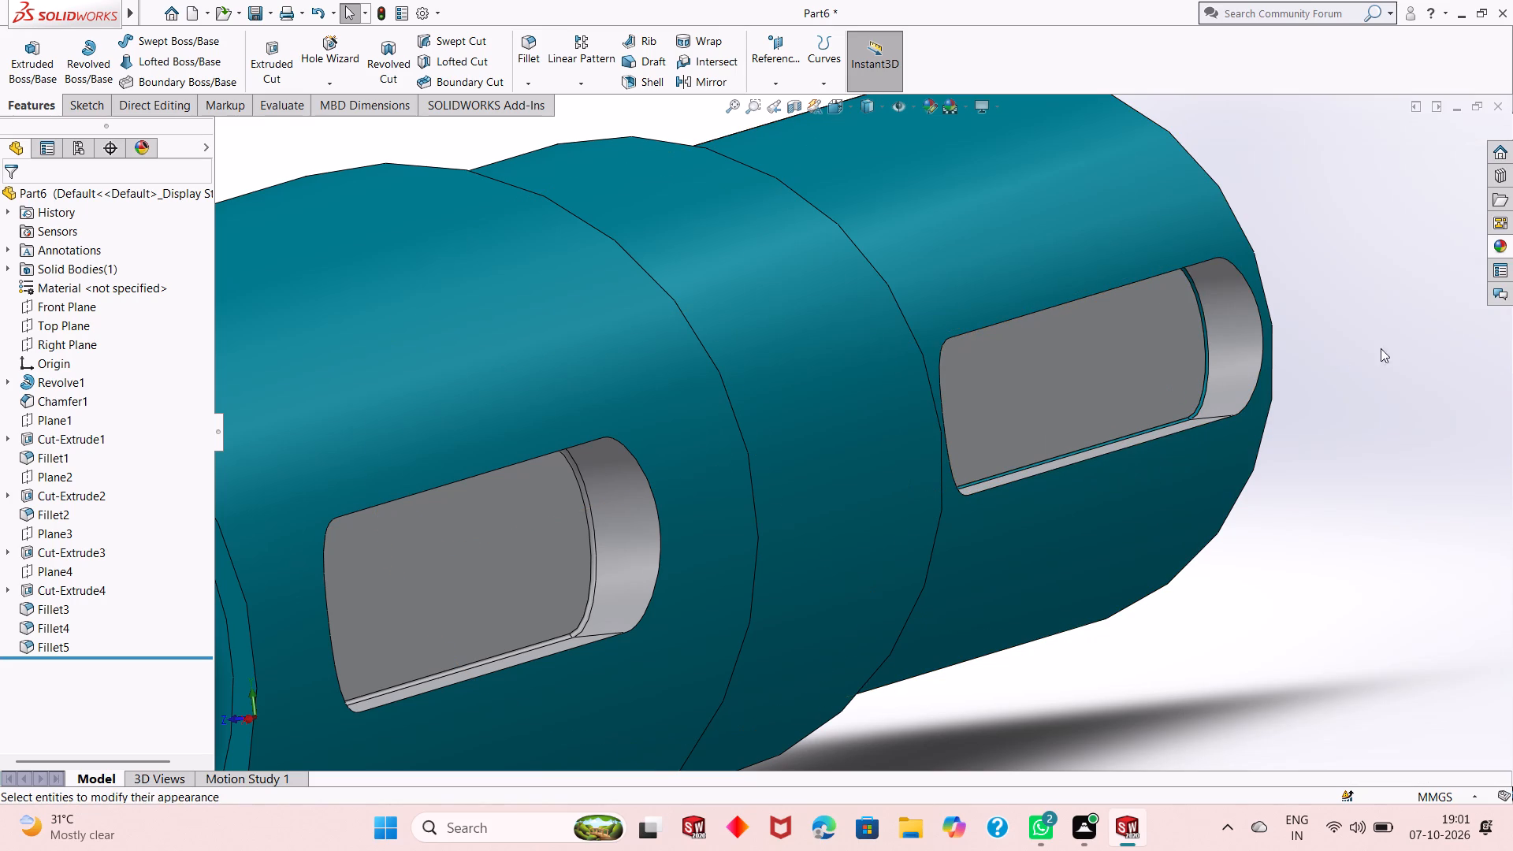
click(1503, 246)
drag(1248, 543, 1147, 455)
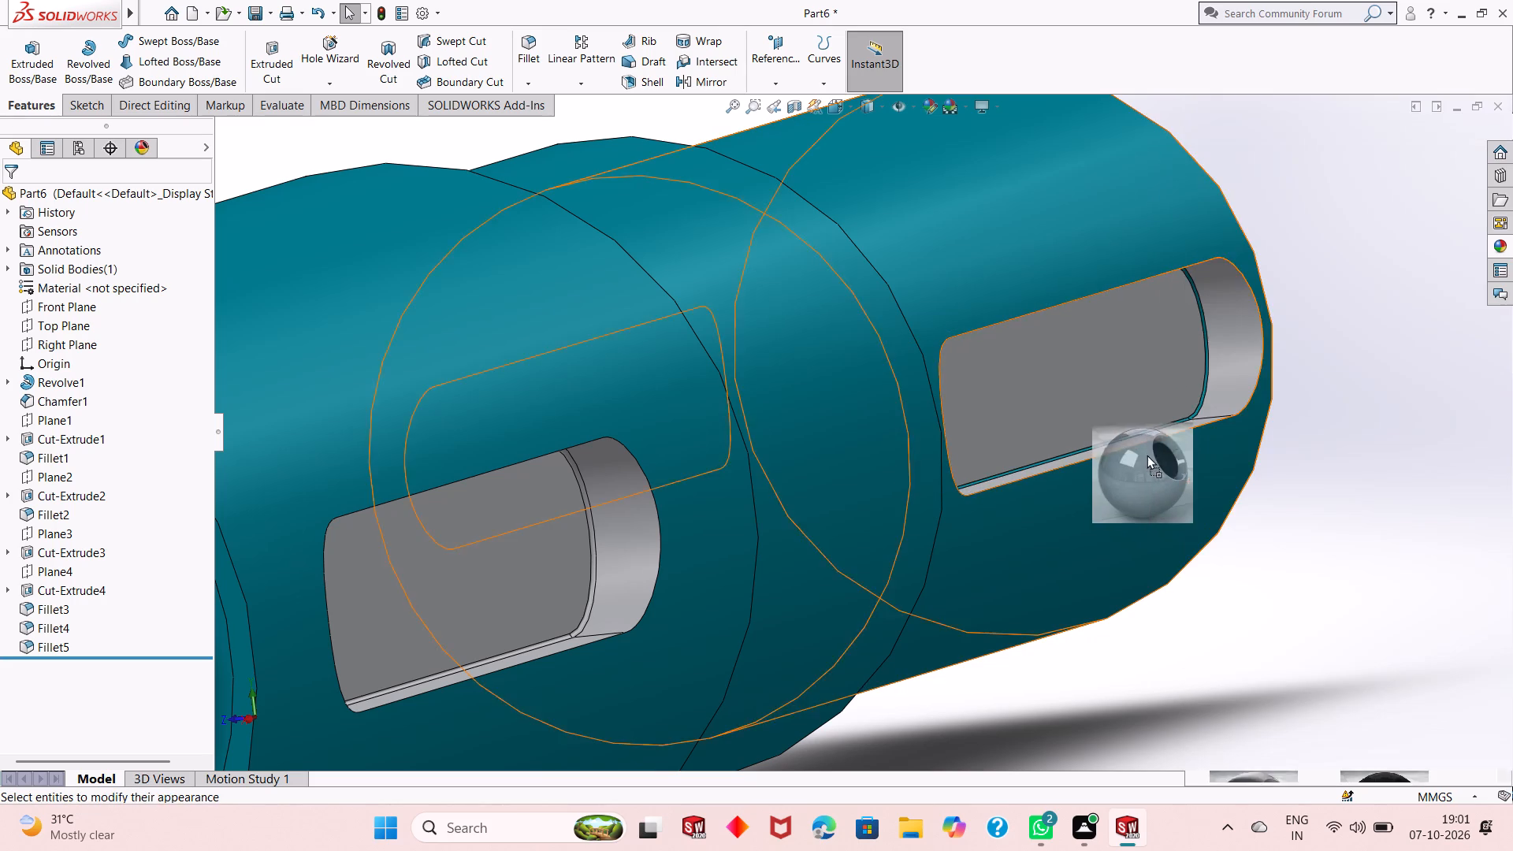
drag(1147, 455, 1096, 445)
click(1096, 445)
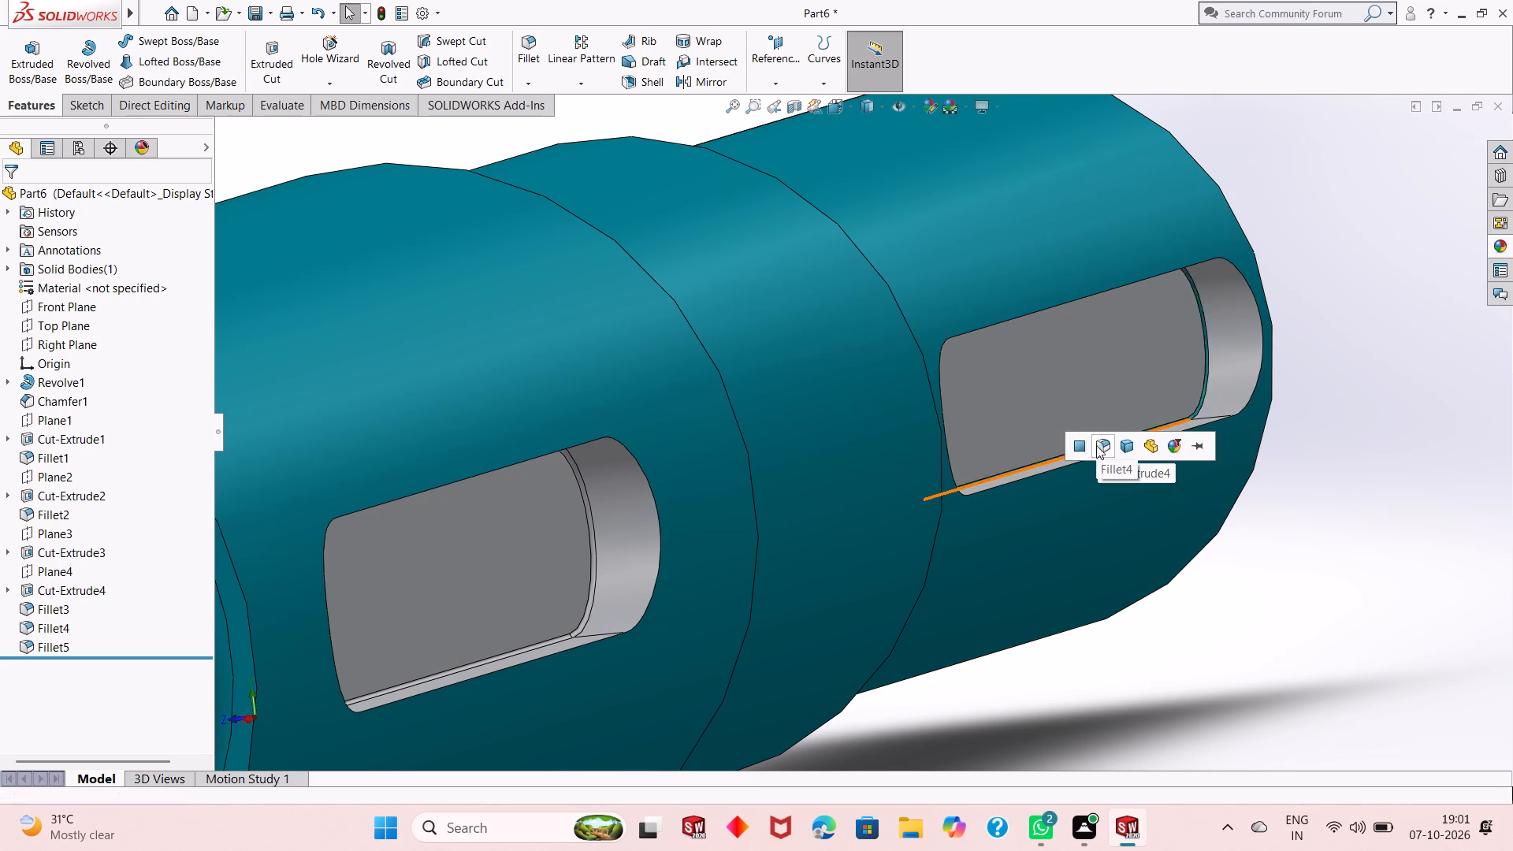
Examine the coloured shaft from both sides, checking the polished aluminum keyways, their floor fillets and the shoulder fillets.
scroll(1173, 522, up, 2)
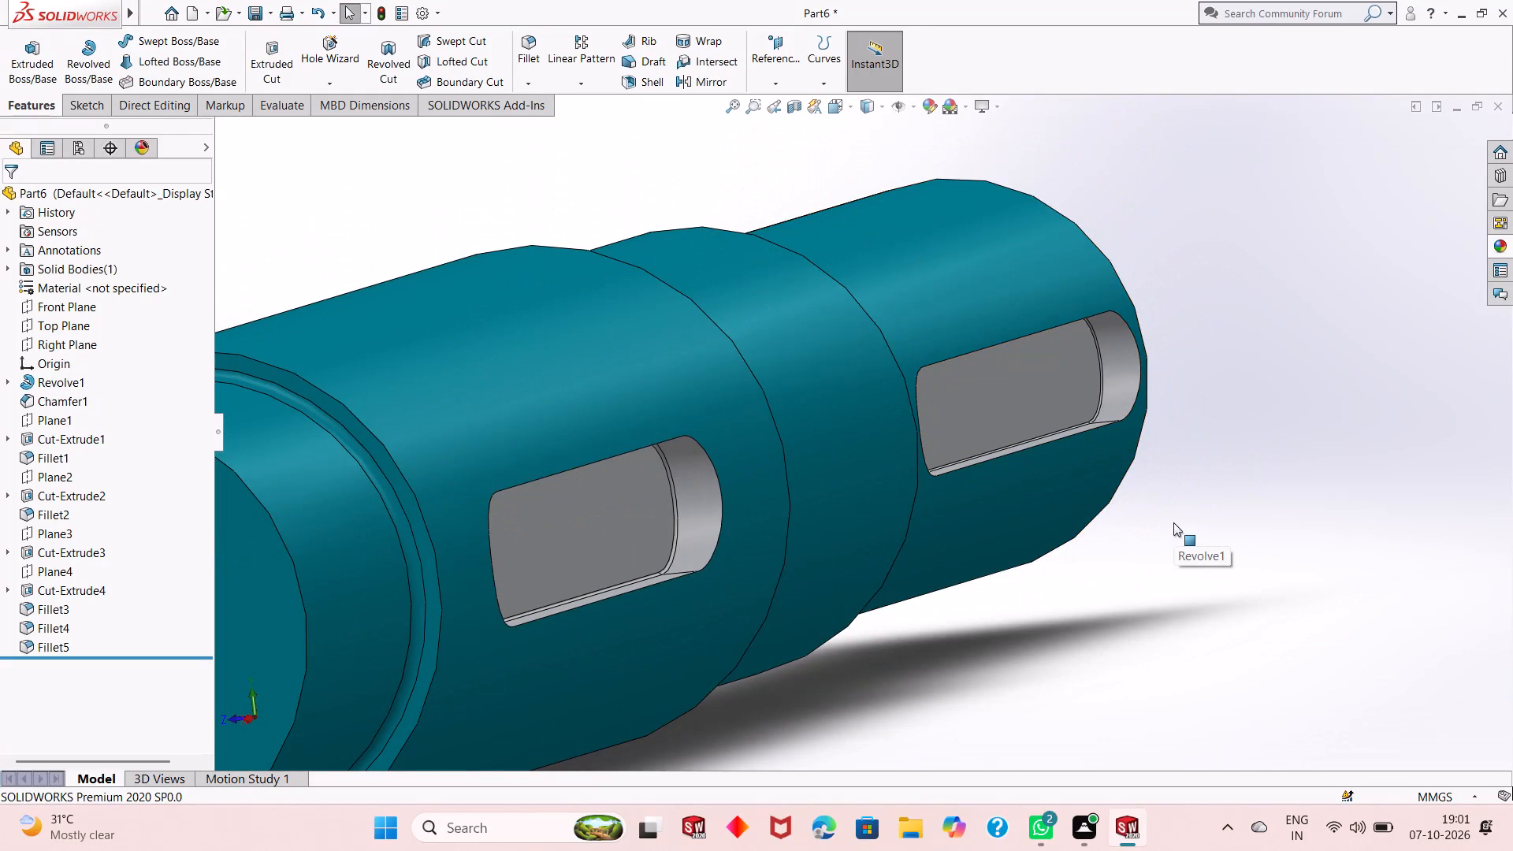
scroll(999, 599, up, 1)
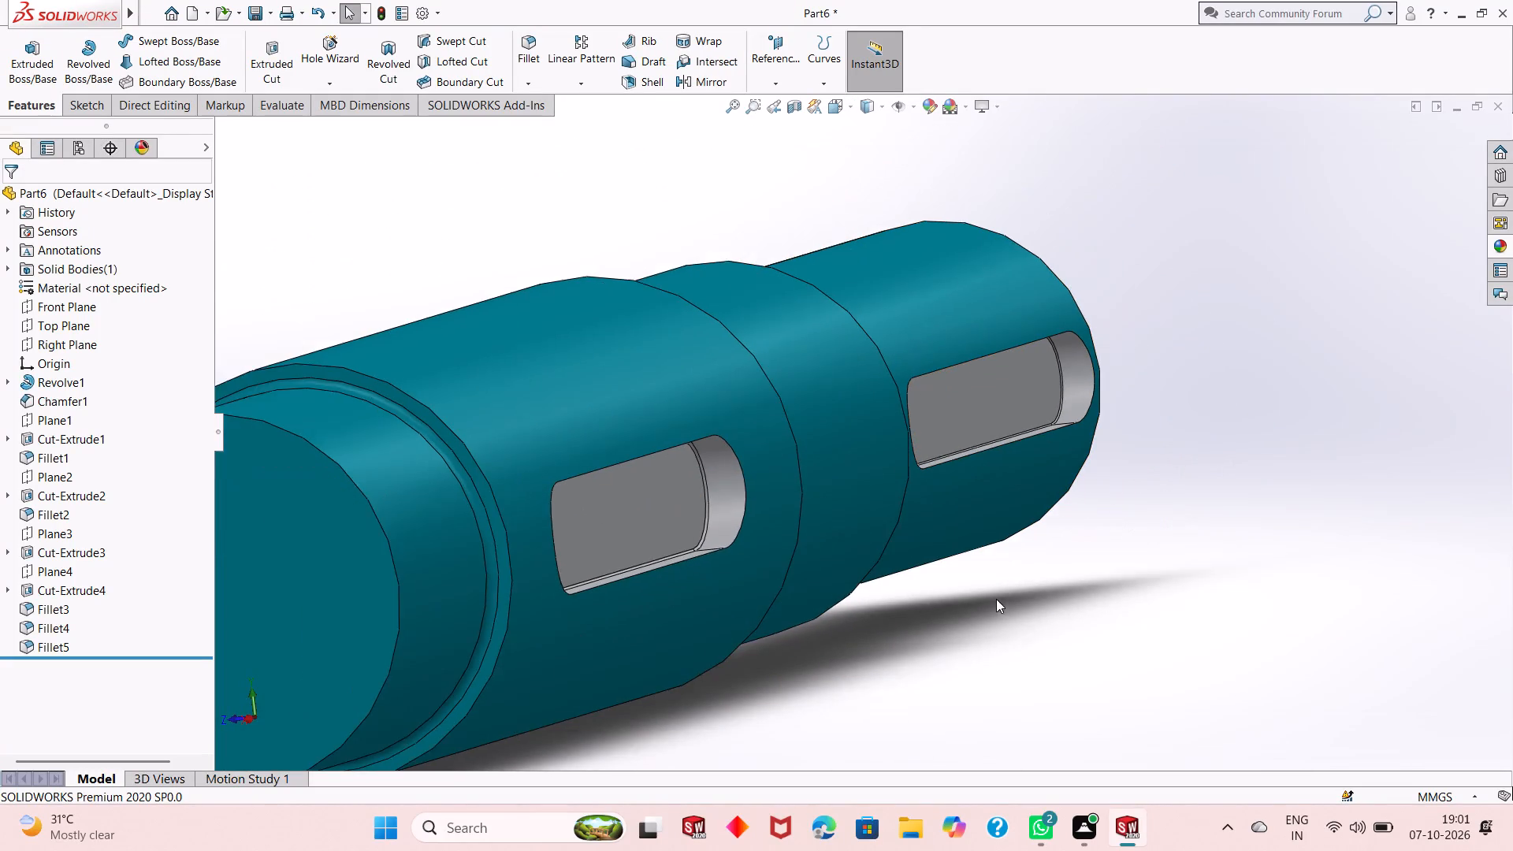
scroll(996, 599, up, 2)
middle_drag(980, 599, 905, 604)
scroll(905, 604, up, 3)
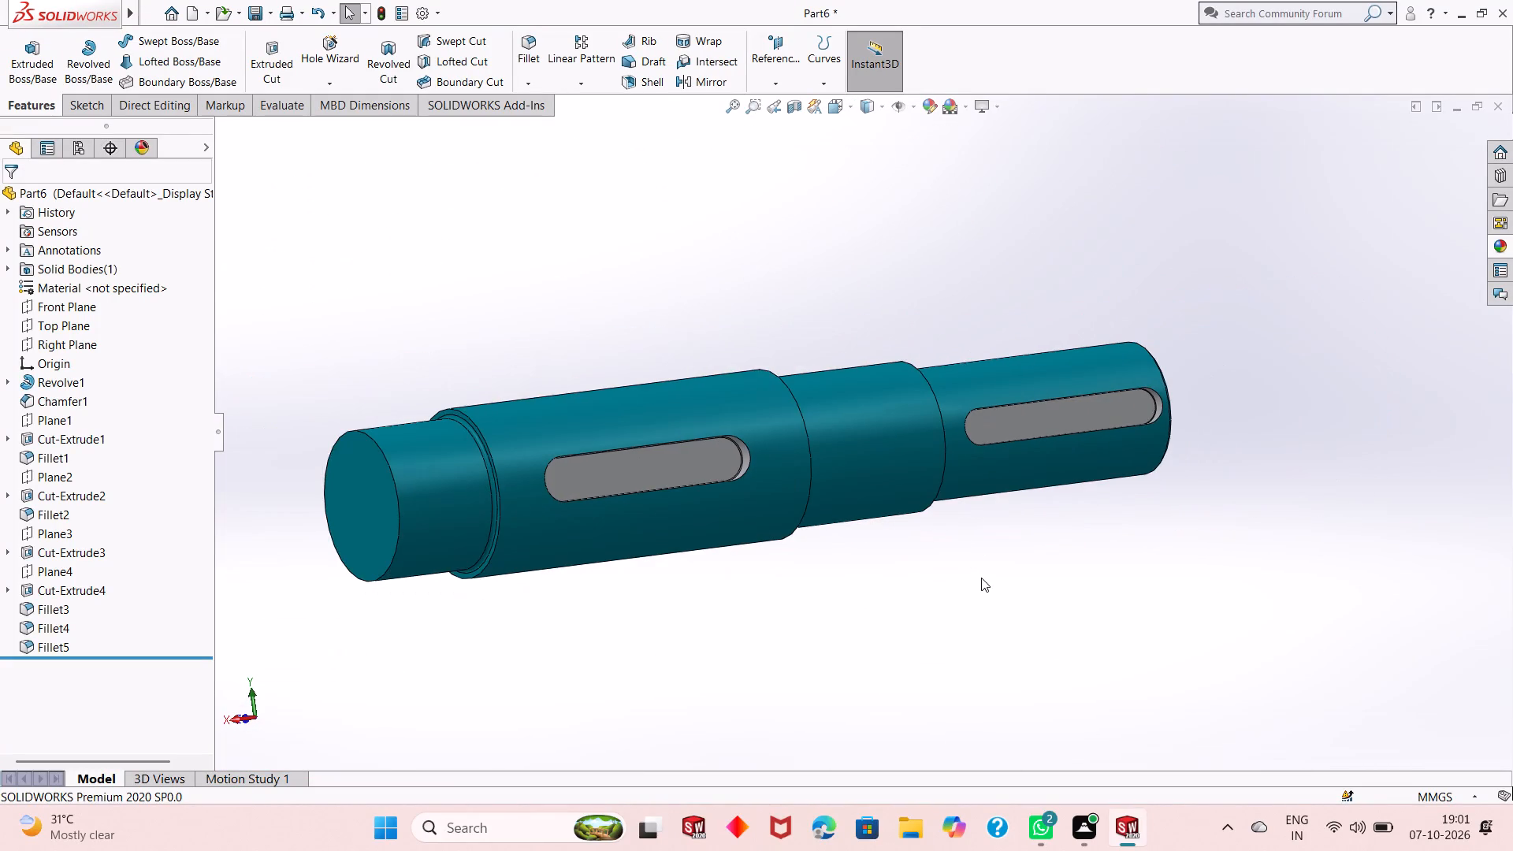
middle_click(981, 578)
scroll(719, 418, down, 7)
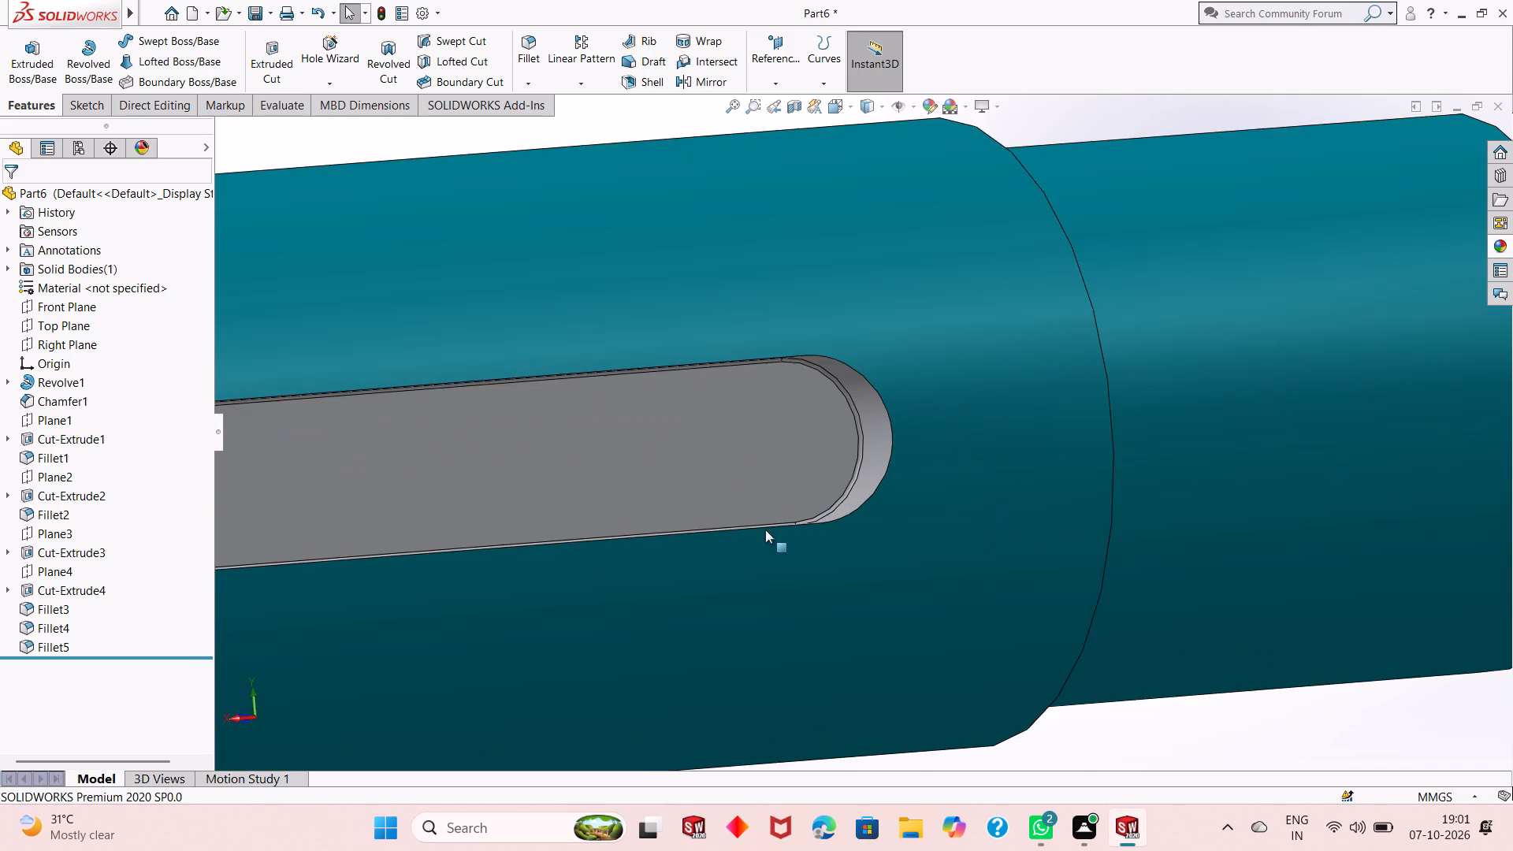
scroll(788, 543, up, 6)
middle_drag(1351, 567, 1038, 614)
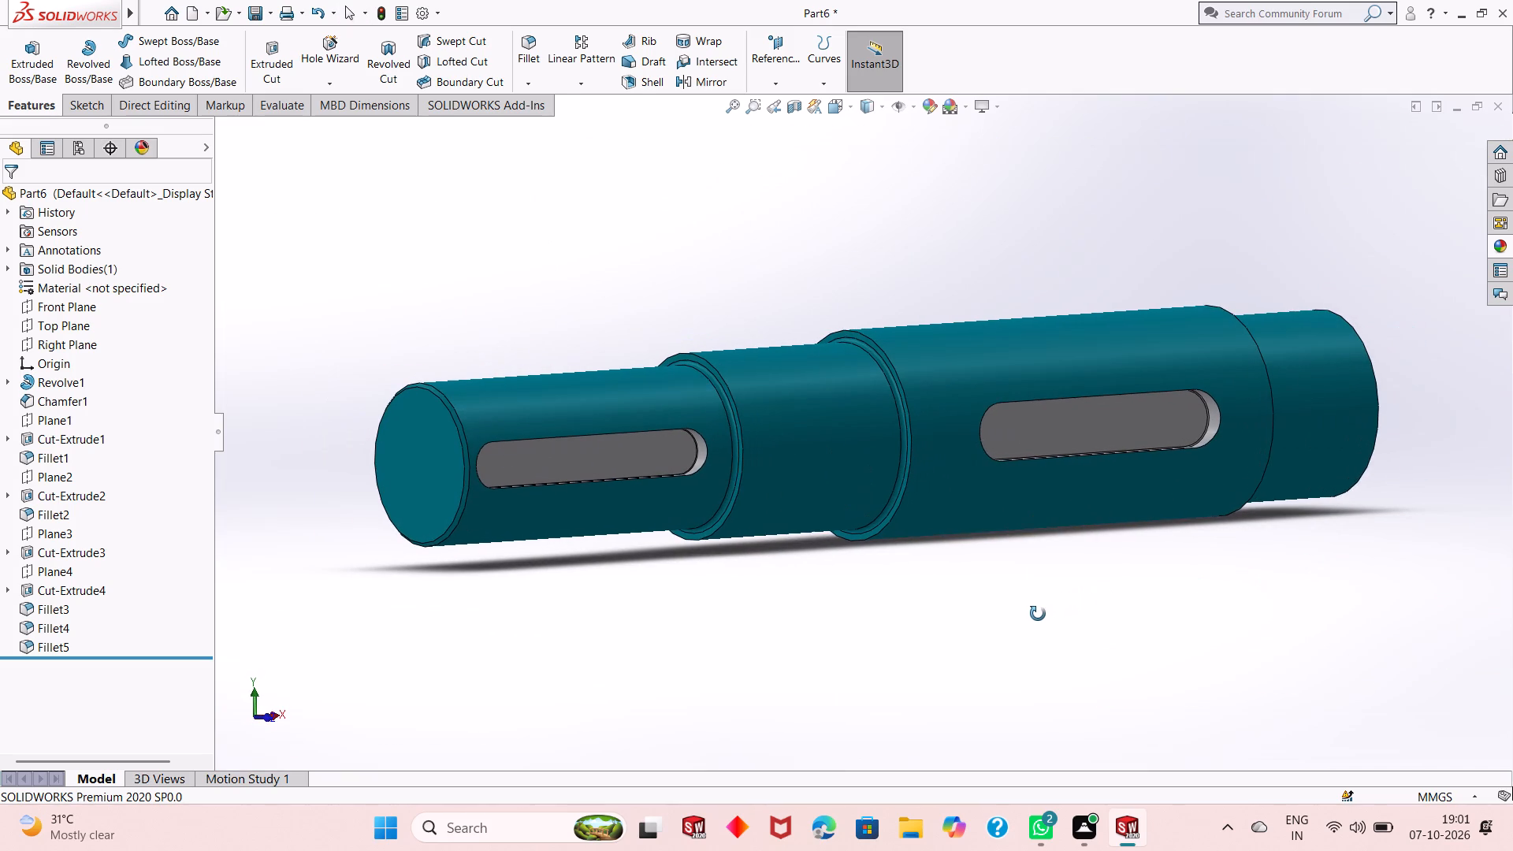
middle_drag(1038, 614, 1040, 625)
scroll(649, 466, down, 7)
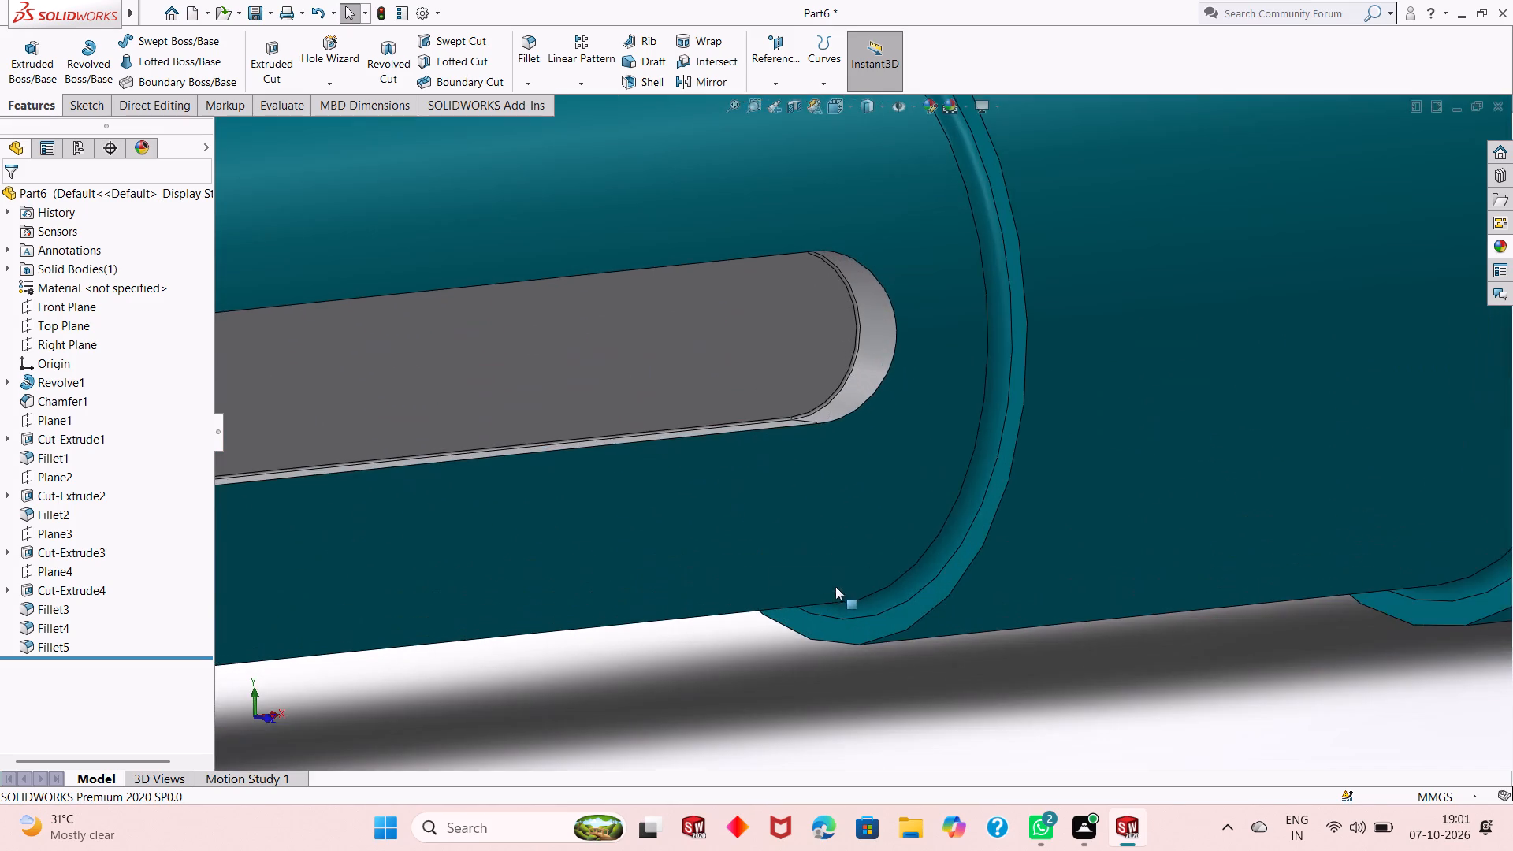
scroll(837, 585, up, 10)
scroll(1180, 521, up, 1)
scroll(1020, 373, down, 3)
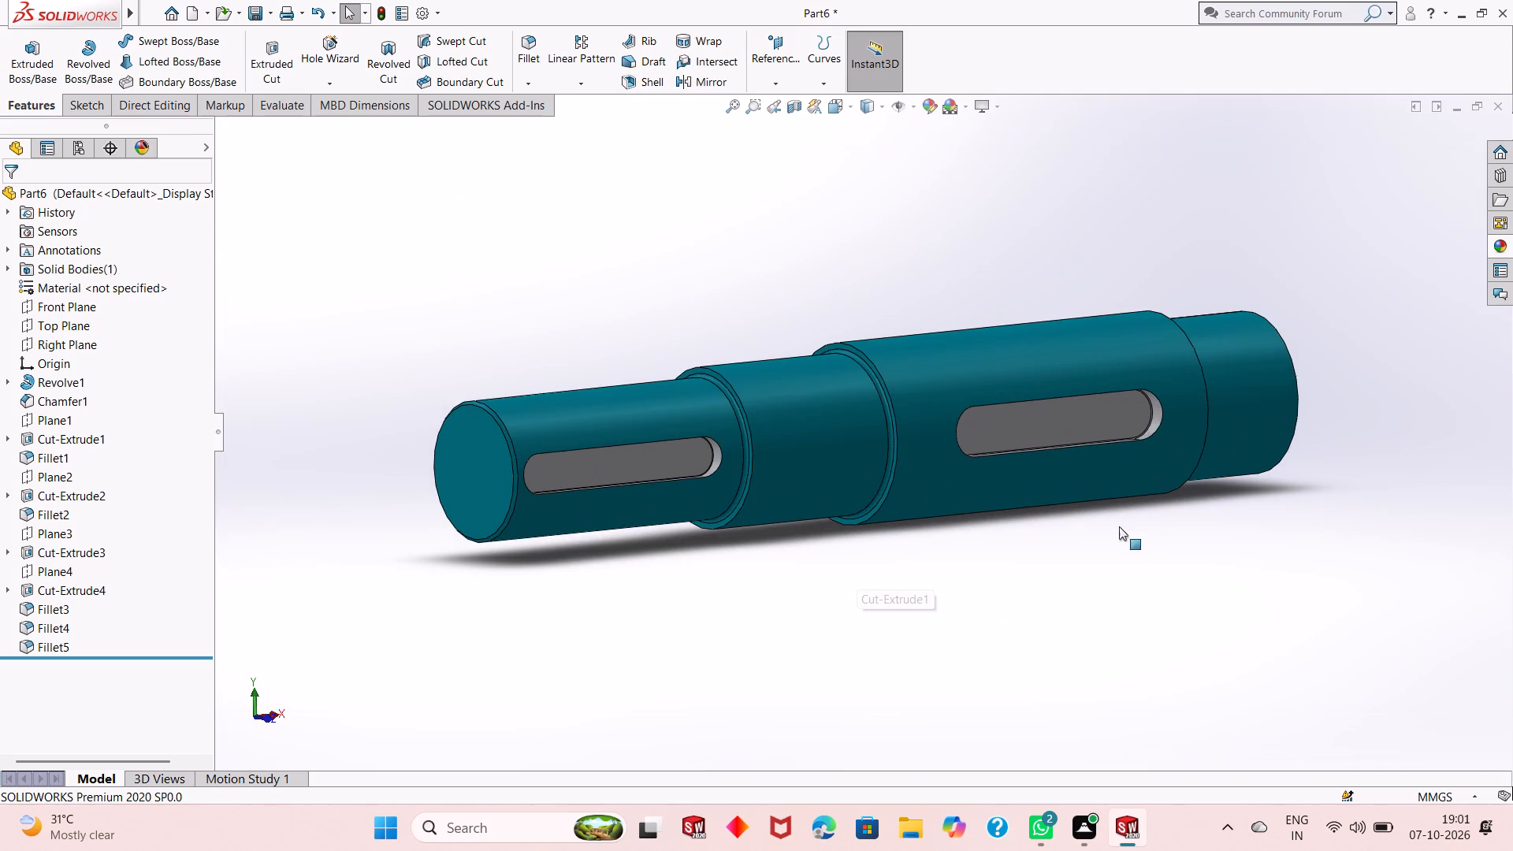
middle_drag(1144, 565, 1192, 567)
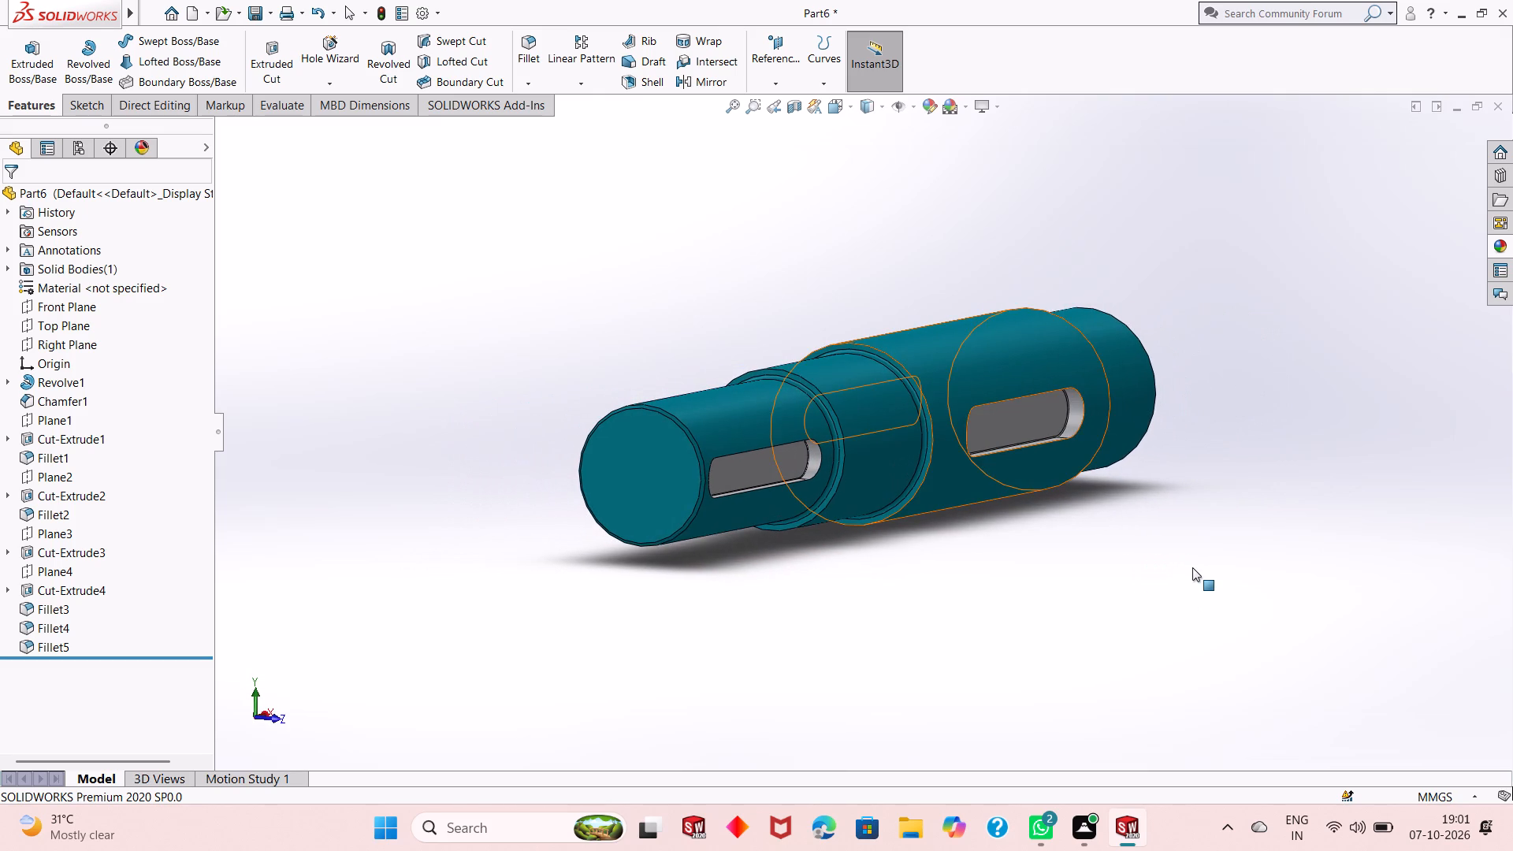
scroll(931, 411, down, 2)
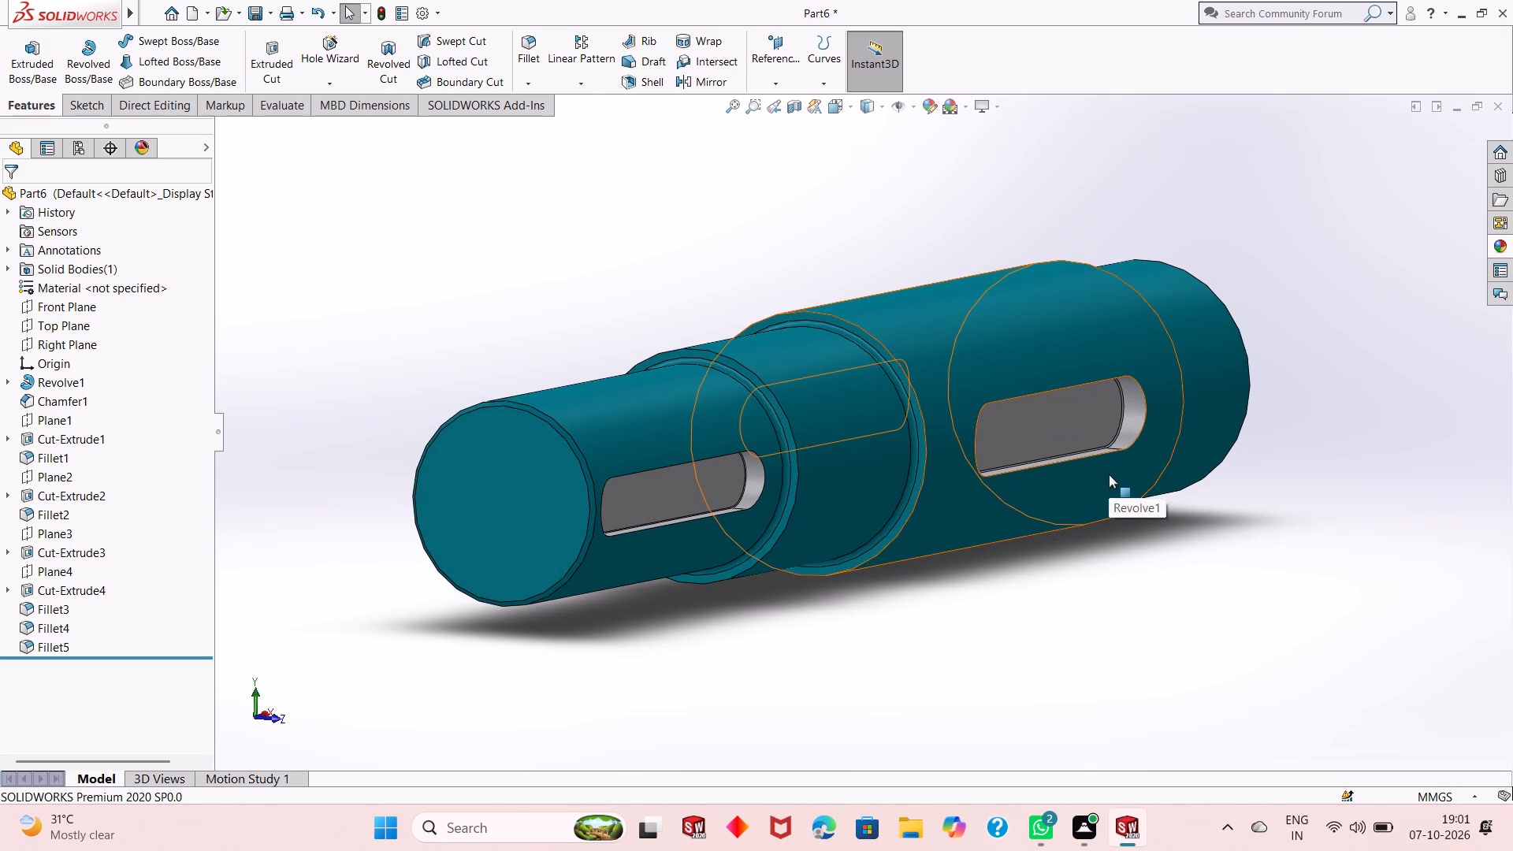
scroll(939, 532, up, 1)
scroll(857, 479, down, 1)
scroll(948, 549, up, 1)
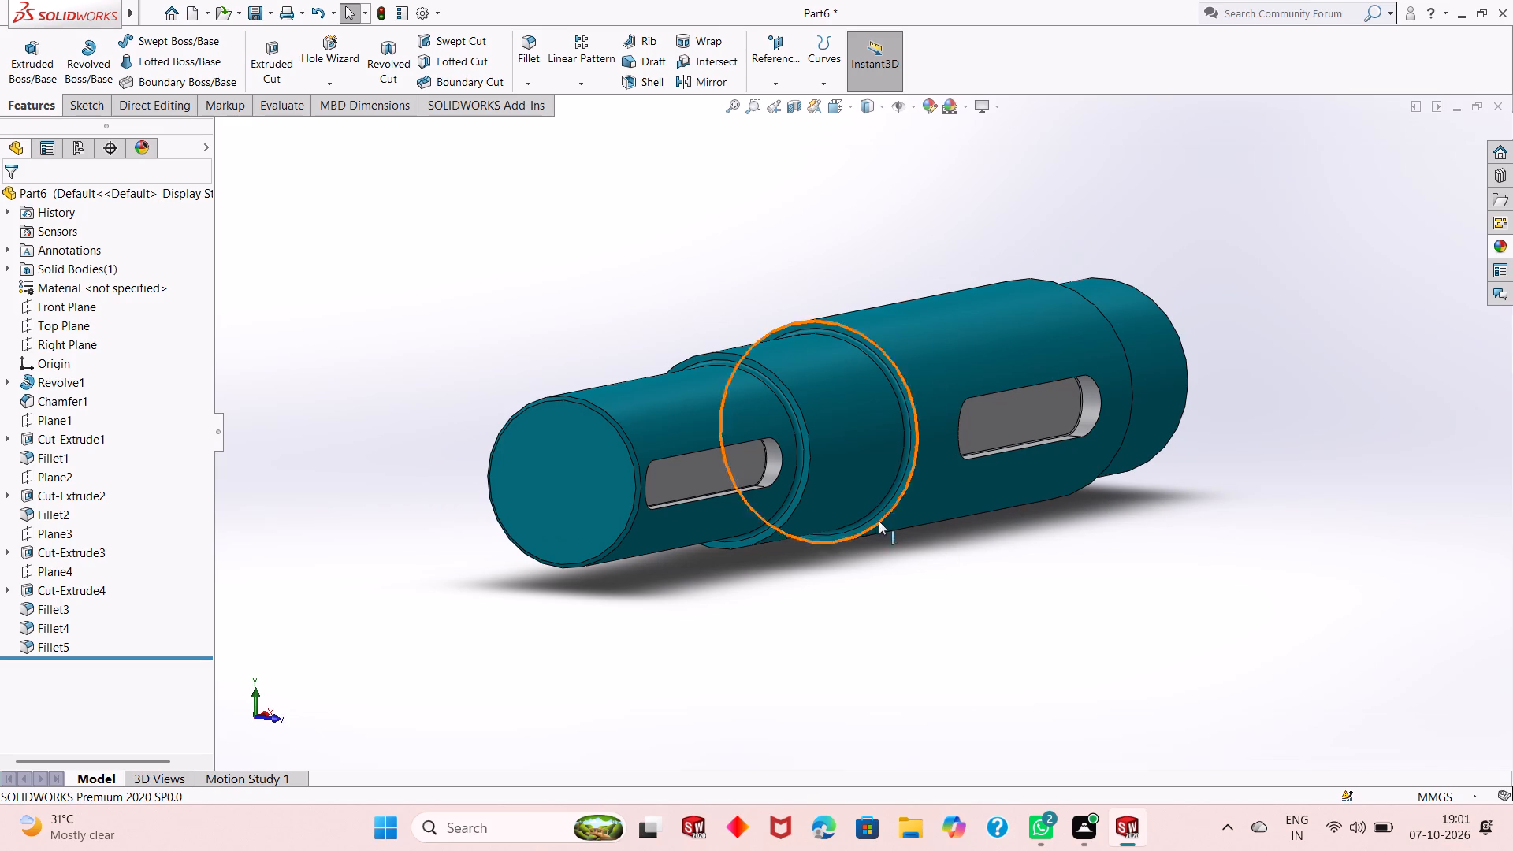
scroll(875, 520, up, 1)
scroll(846, 435, down, 2)
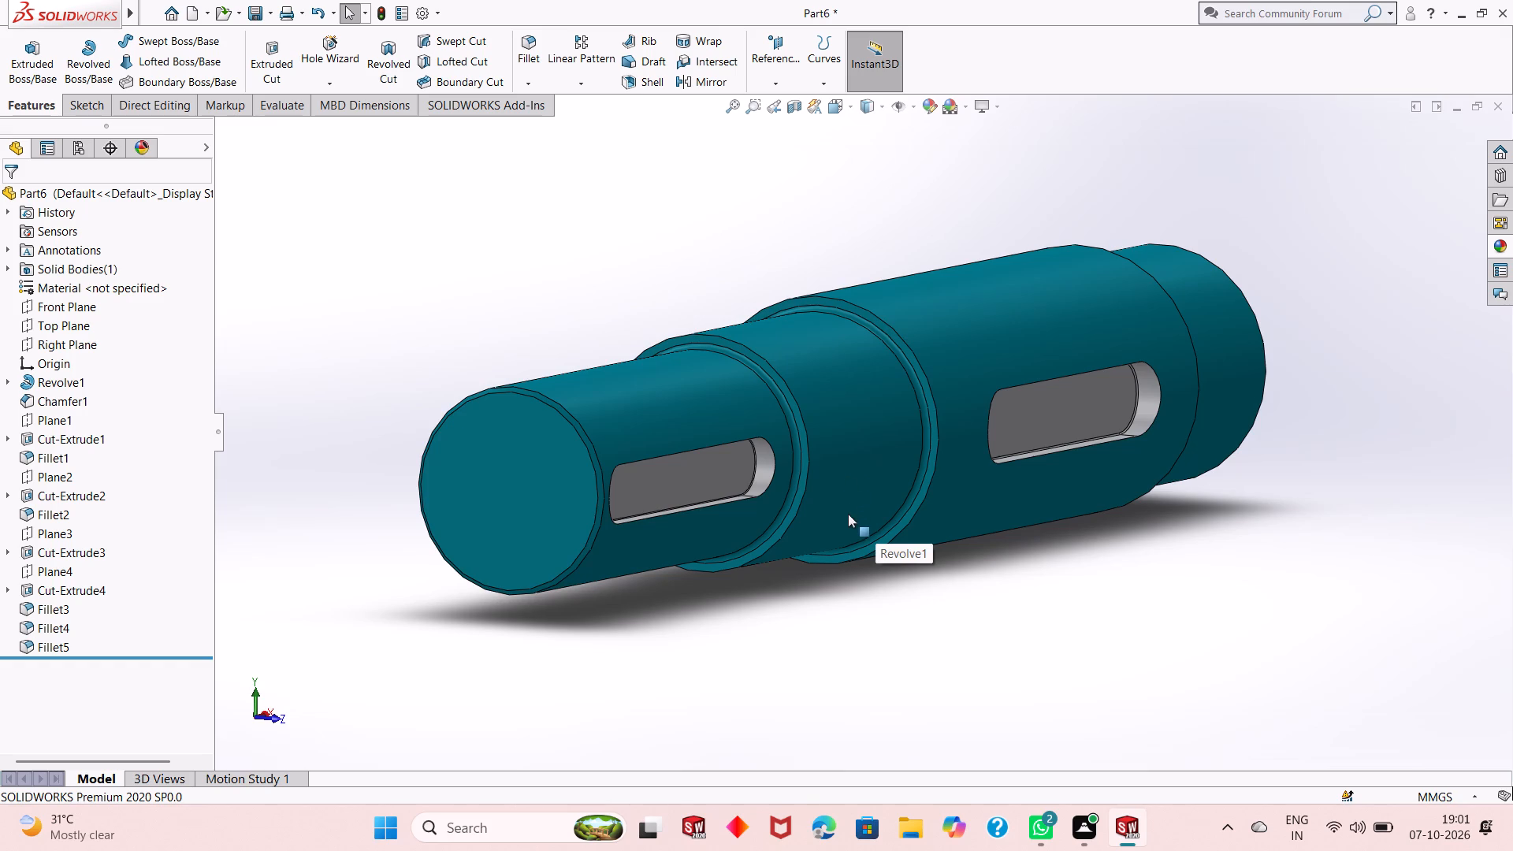
middle_drag(848, 515, 864, 514)
scroll(862, 514, up, 3)
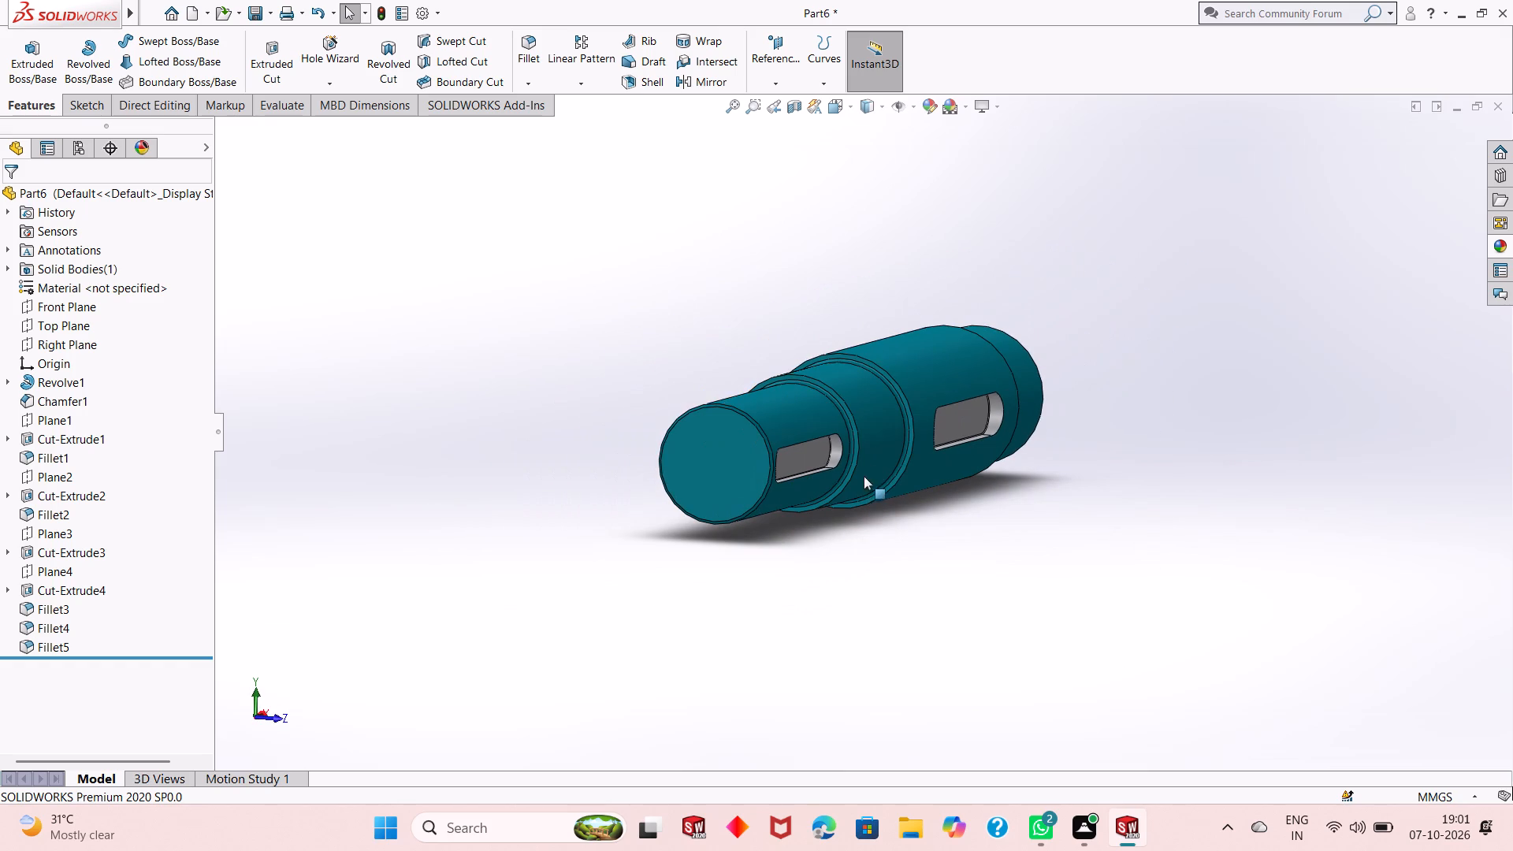
middle_drag(875, 407, 841, 439)
scroll(841, 439, up, 1)
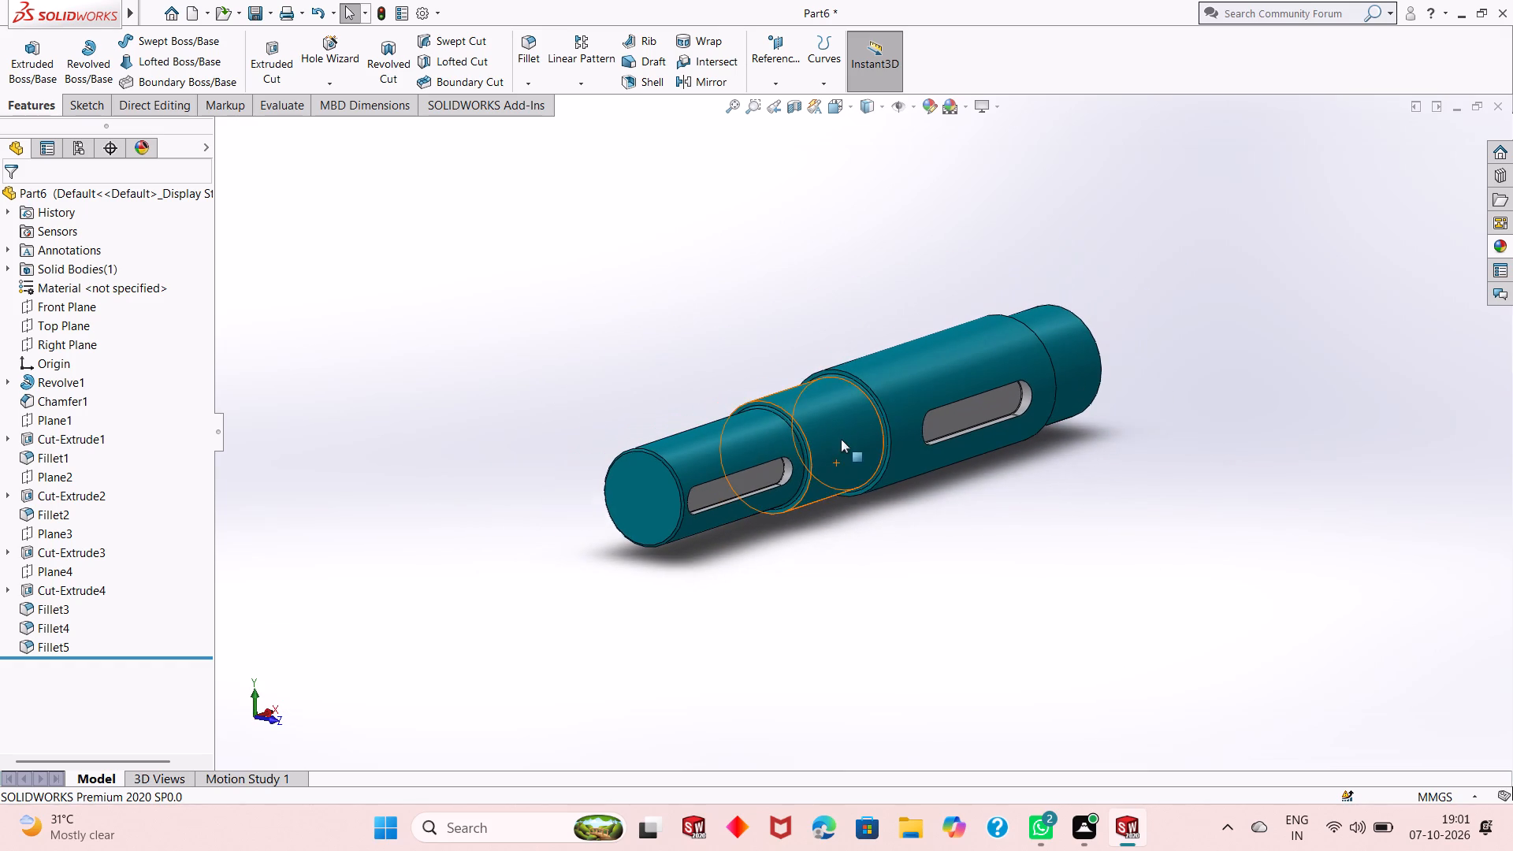
scroll(870, 422, down, 1)
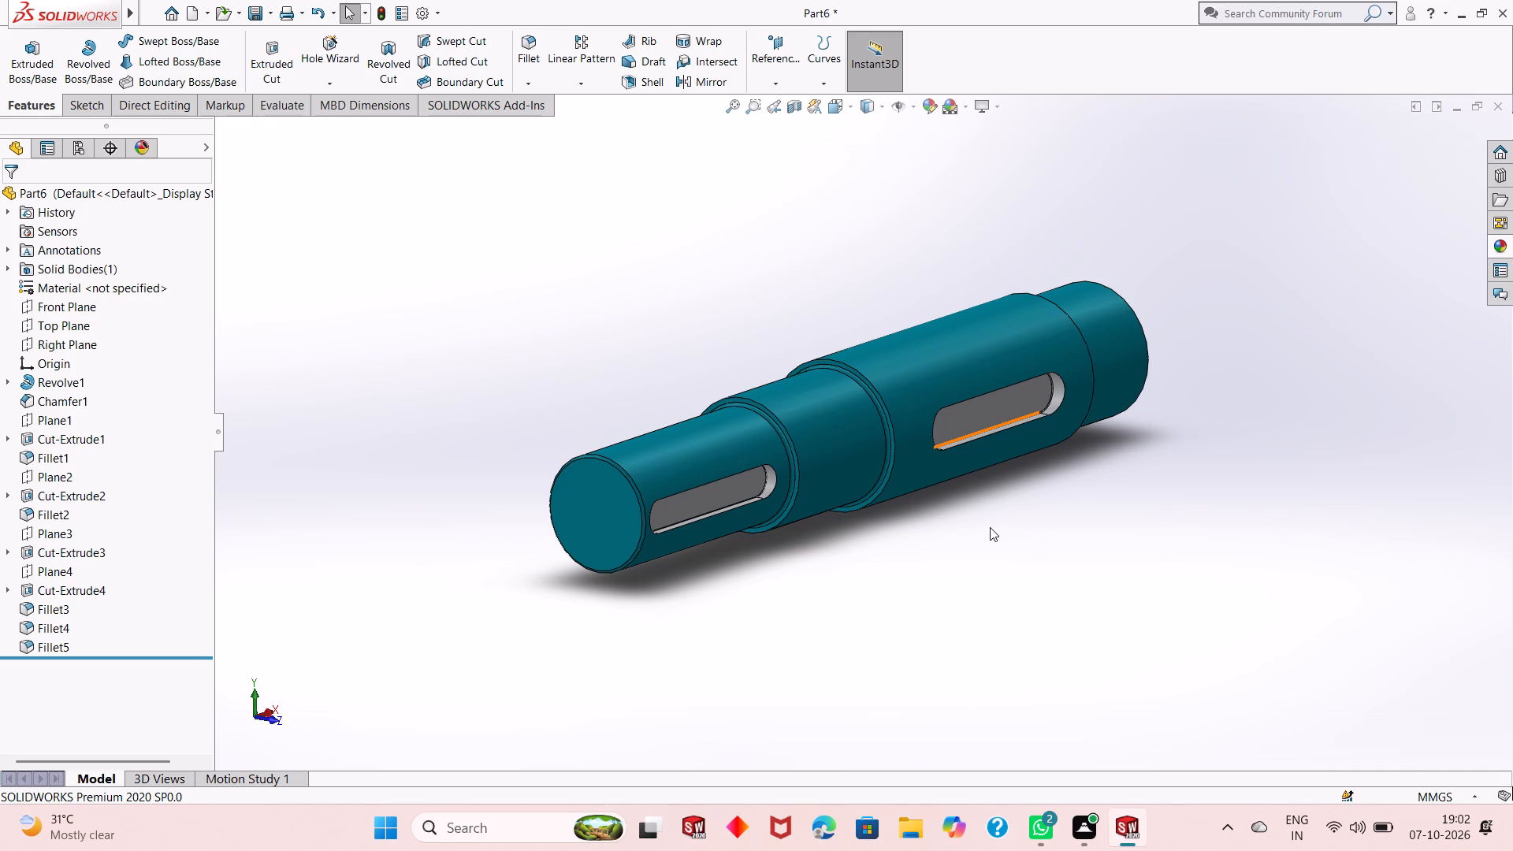
Save the part in Downloads as "Stepped transmission shaft with keyways" in SOLIDWORKS Part format.
key(ctrl+s)
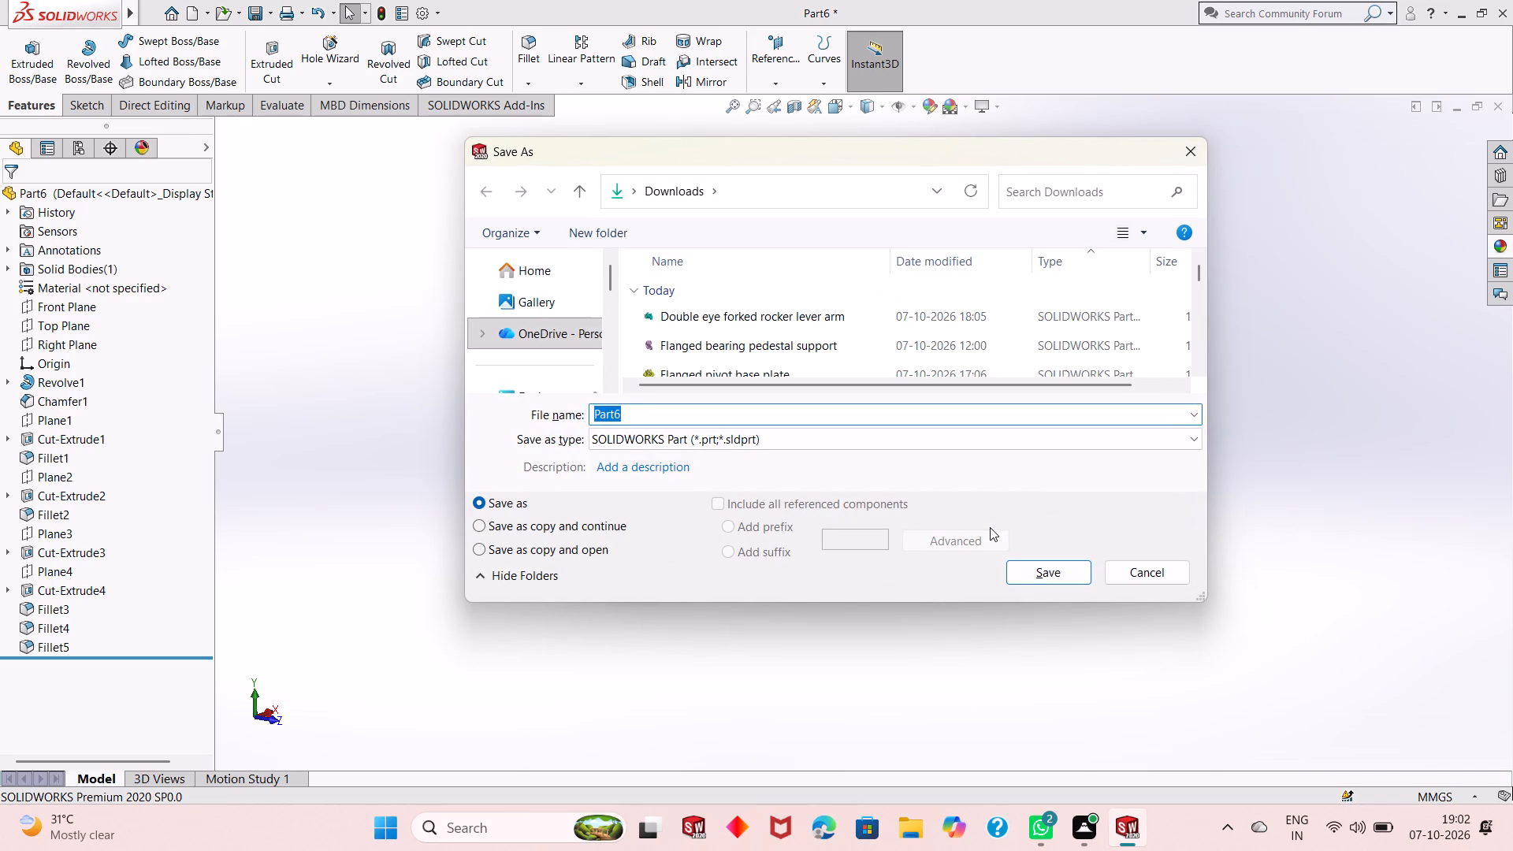
text(Stepped)
key(space)
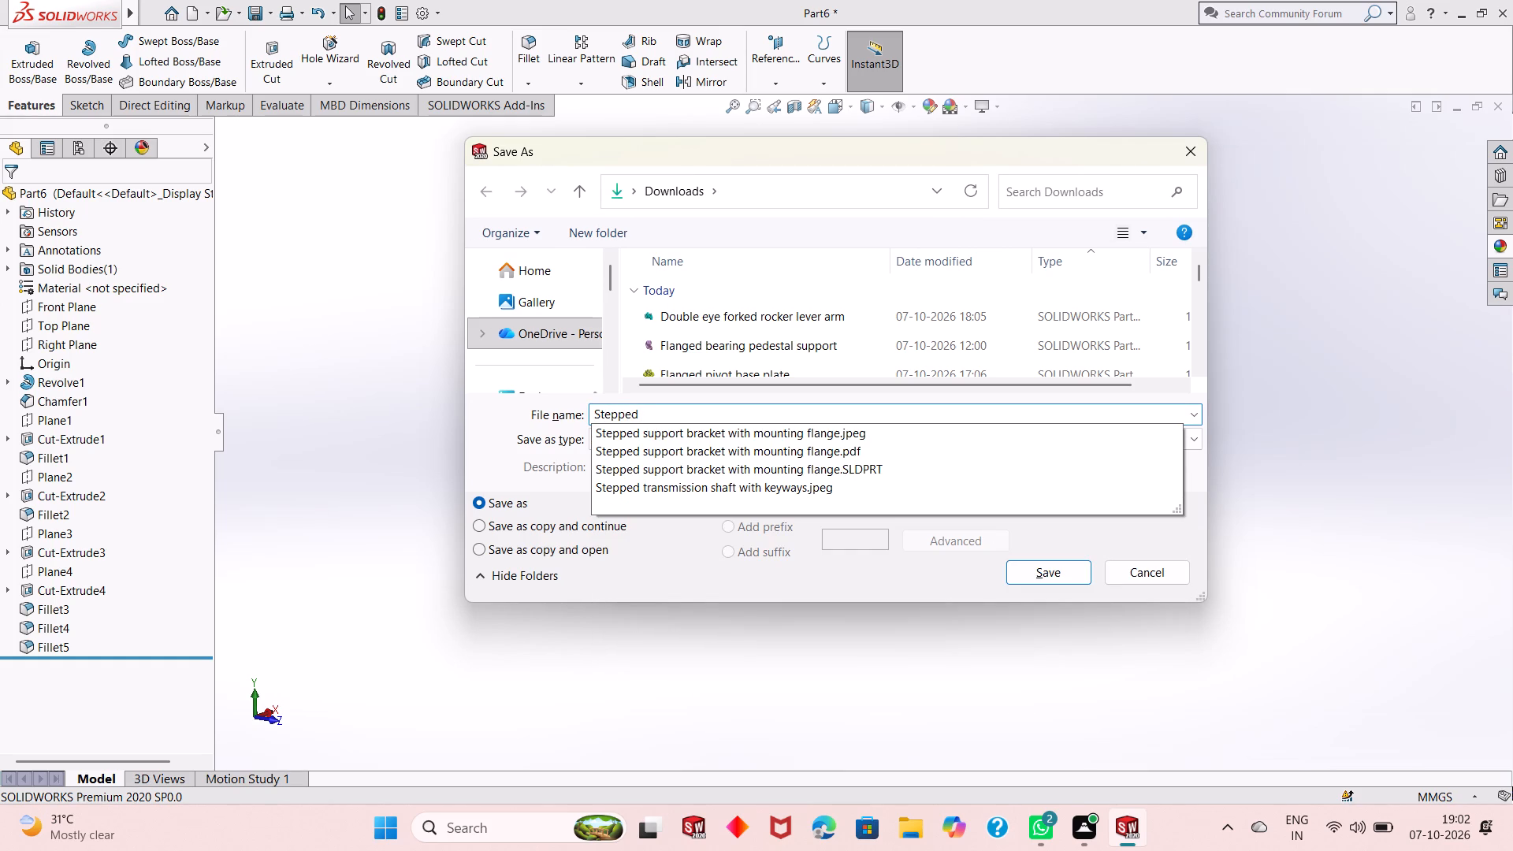
text(tran)
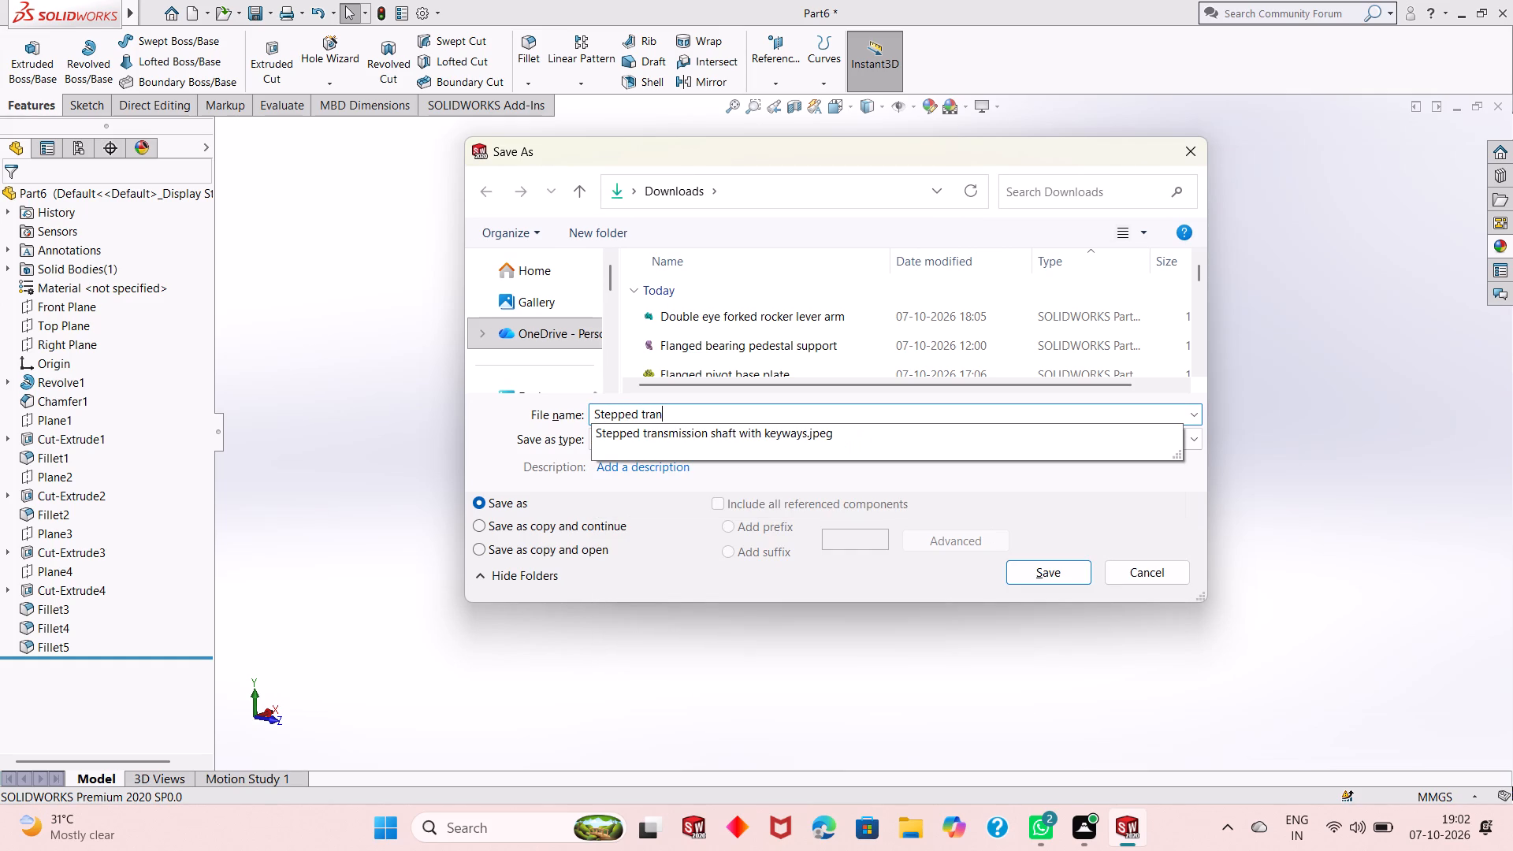
text(smission)
key(space)
text(shaft)
key(space)
text(with keyways)
key(Return)
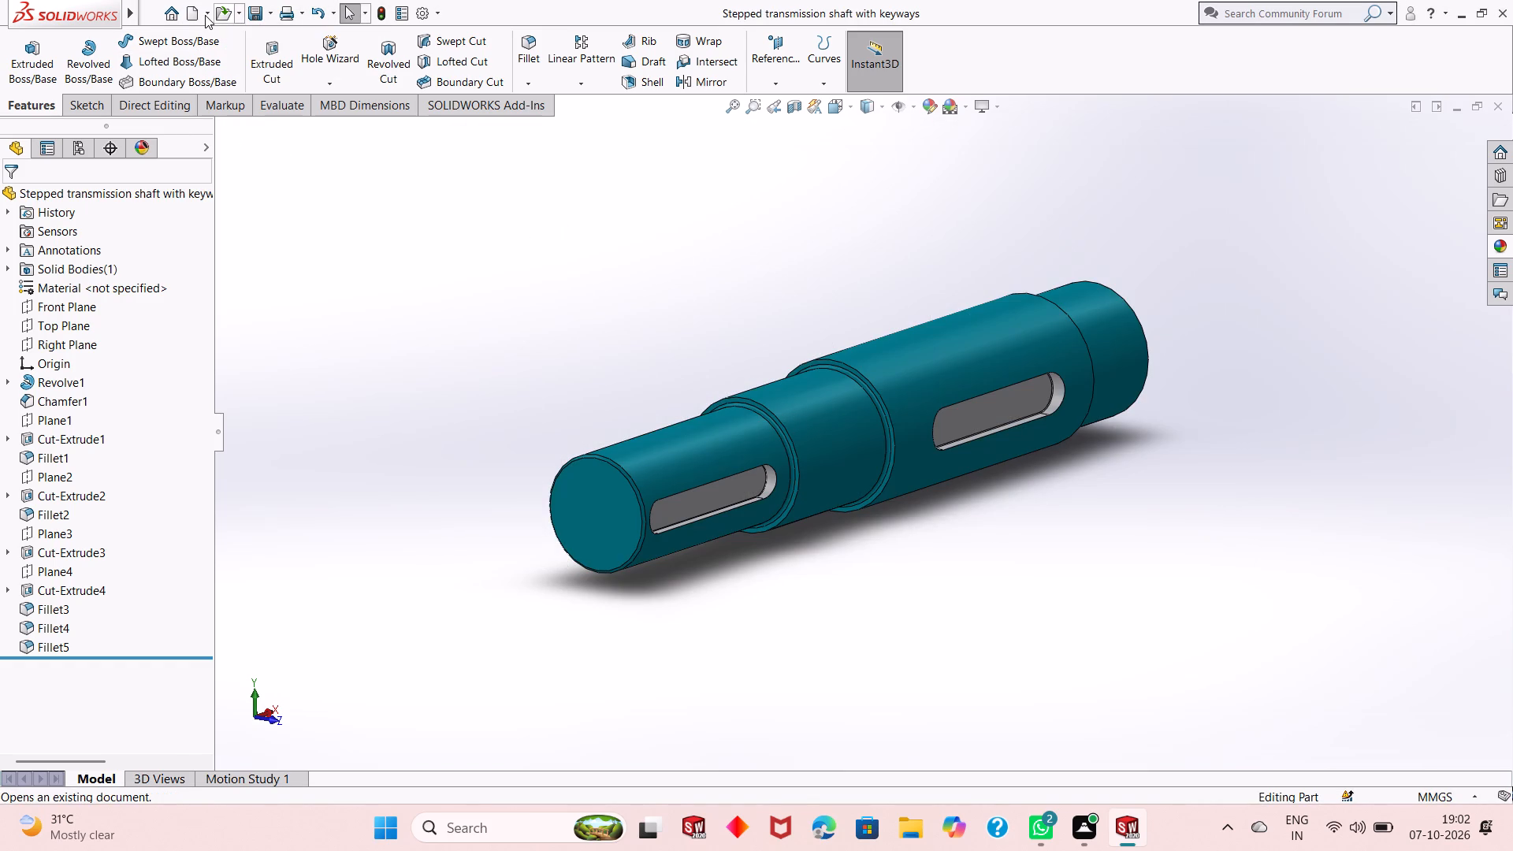
Save a PDF version of the shaft in Downloads under the name "Stepped transmission shaft with keyways".
click(267, 17)
click(287, 54)
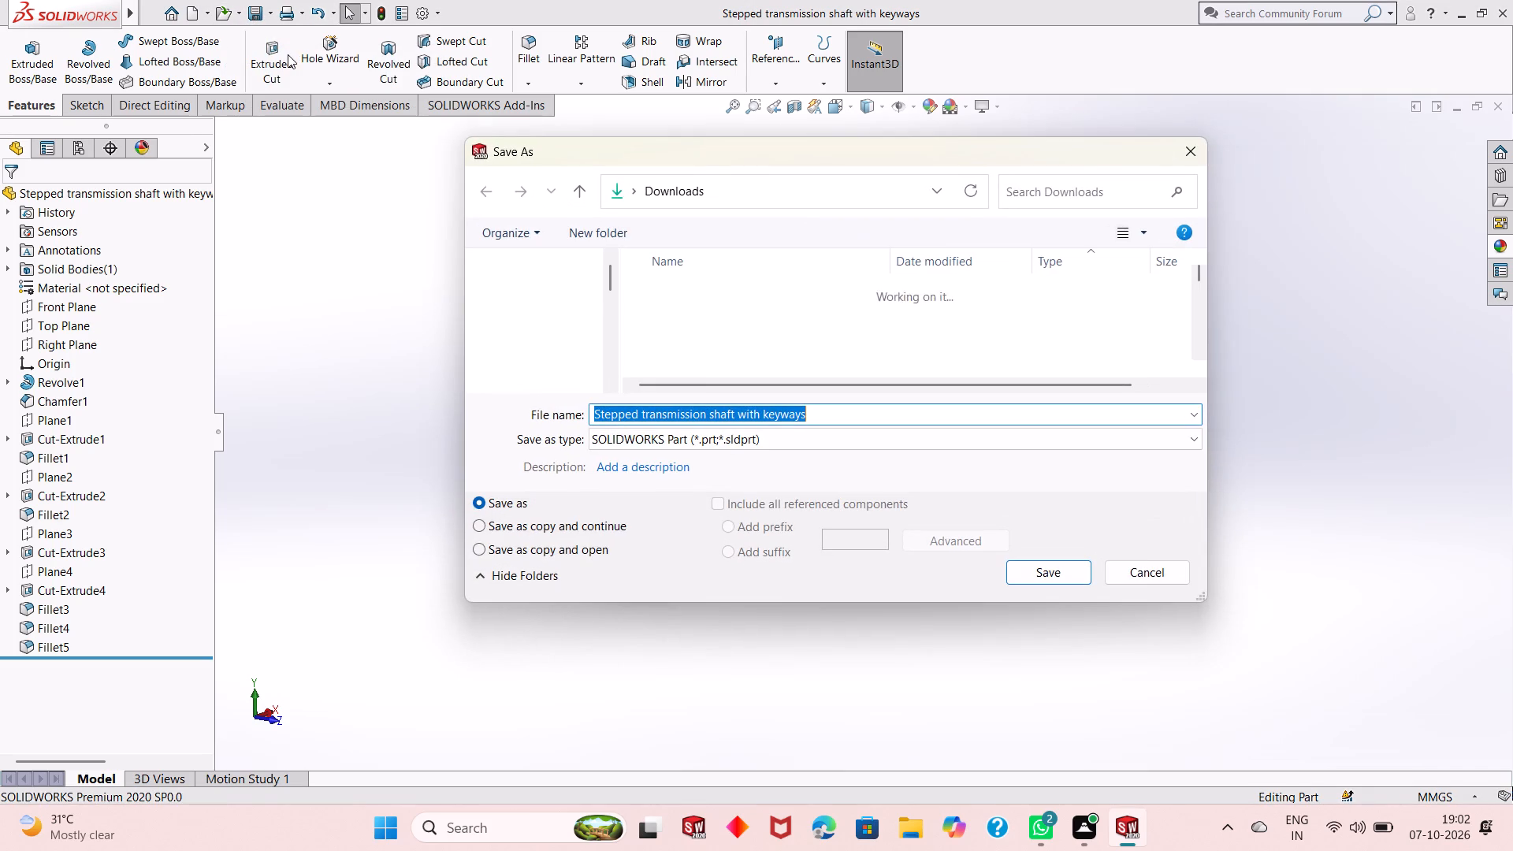
click(779, 434)
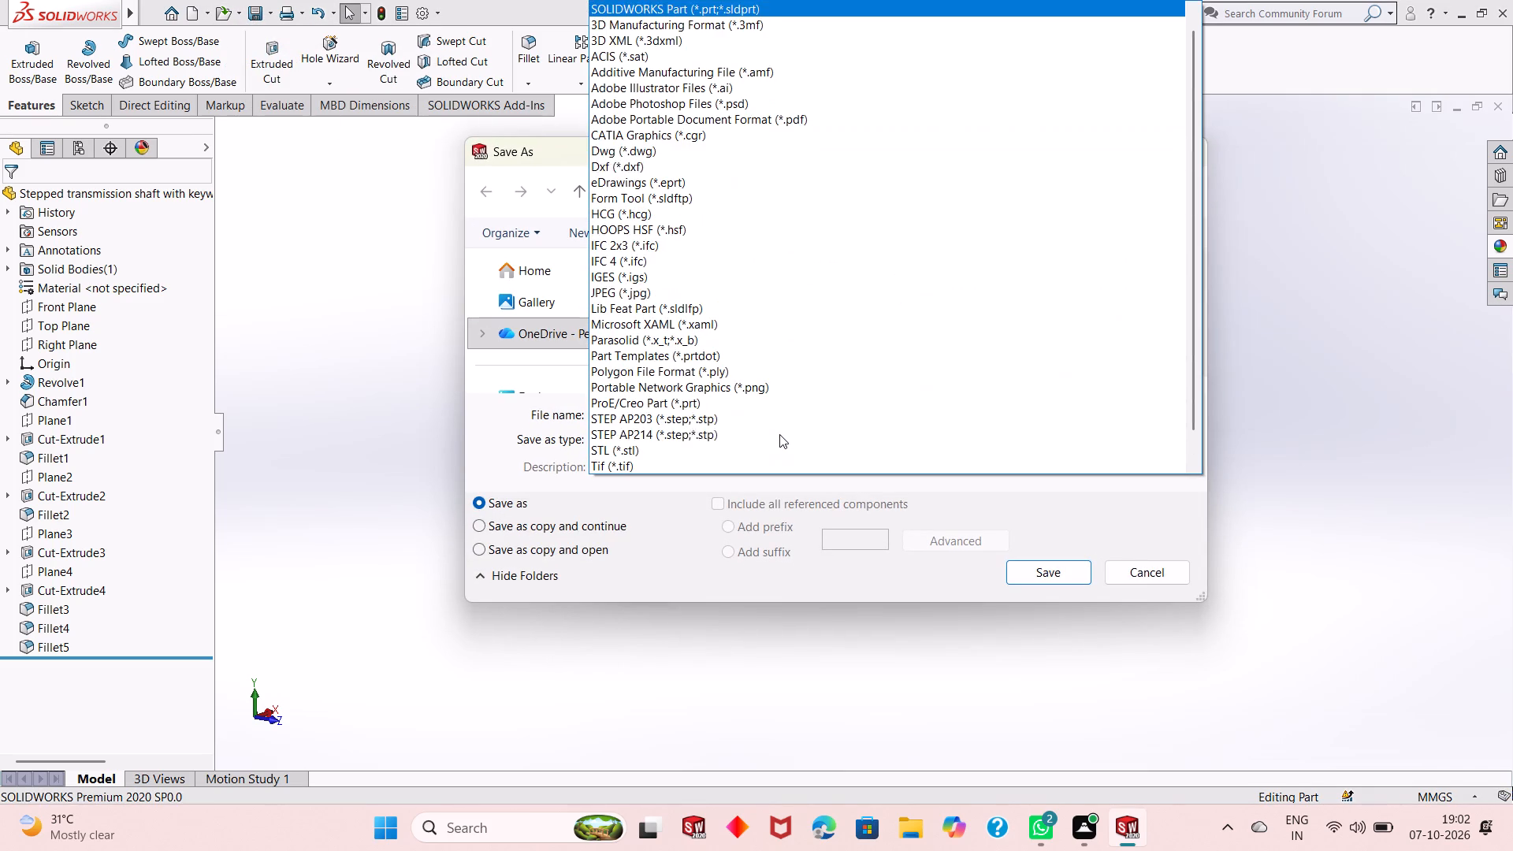
click(809, 120)
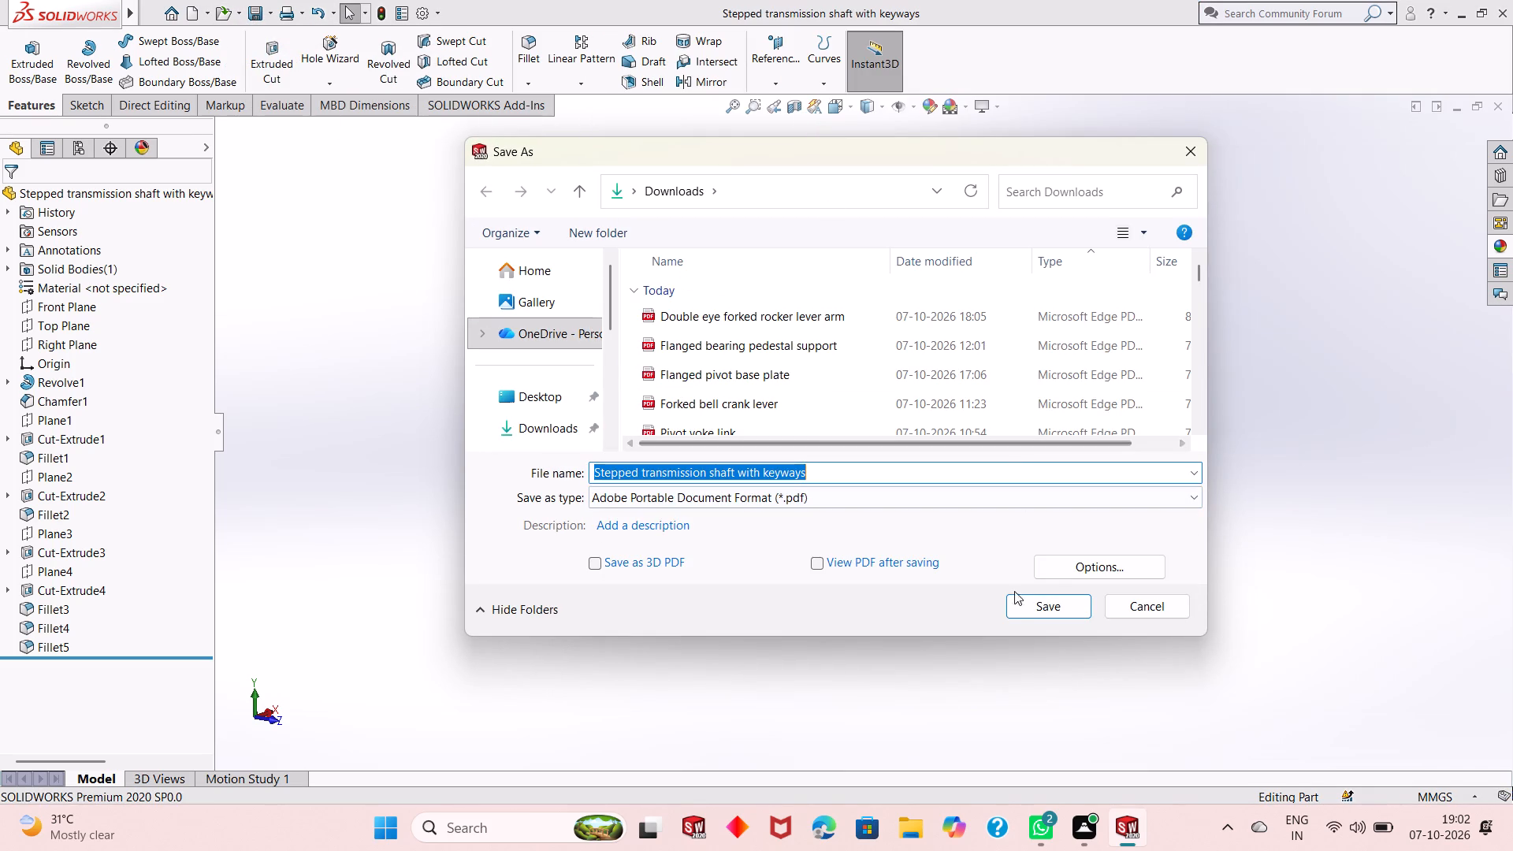
click(1015, 606)
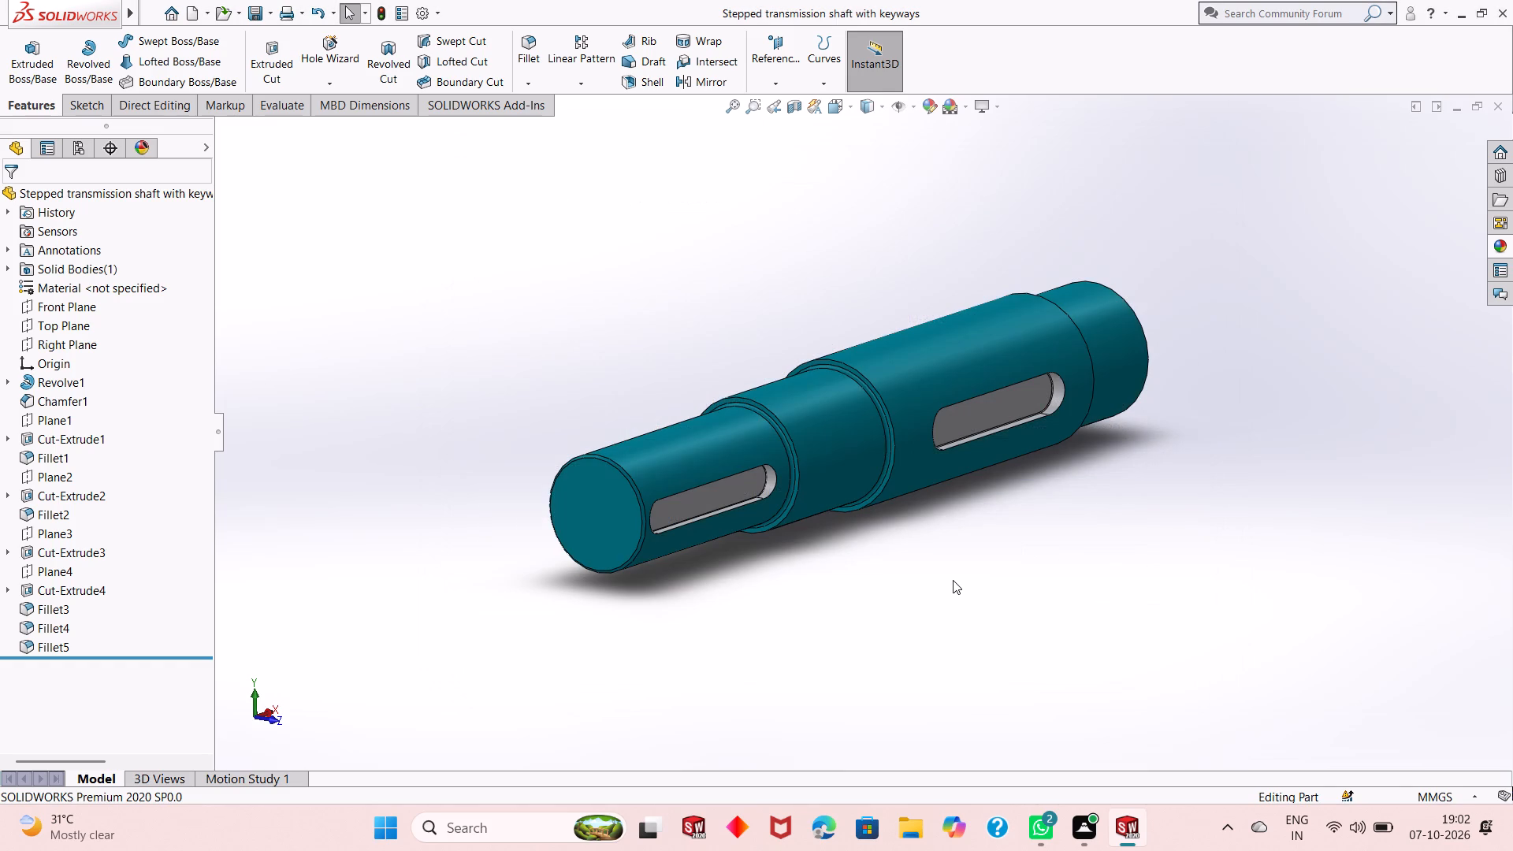